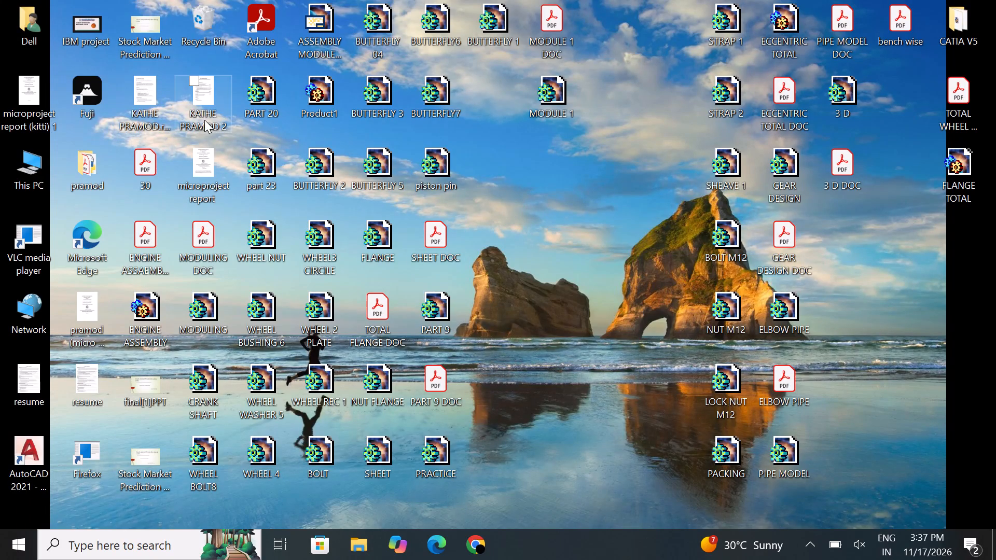
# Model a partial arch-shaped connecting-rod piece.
# Launch the Fuji application from its desktop shortcut.
pyautogui.doubleClick(86, 92)
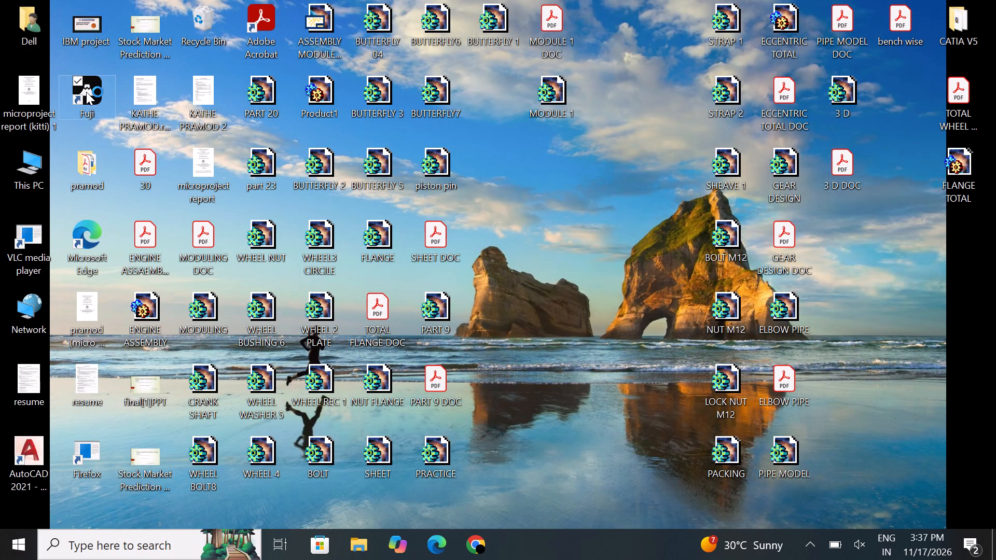
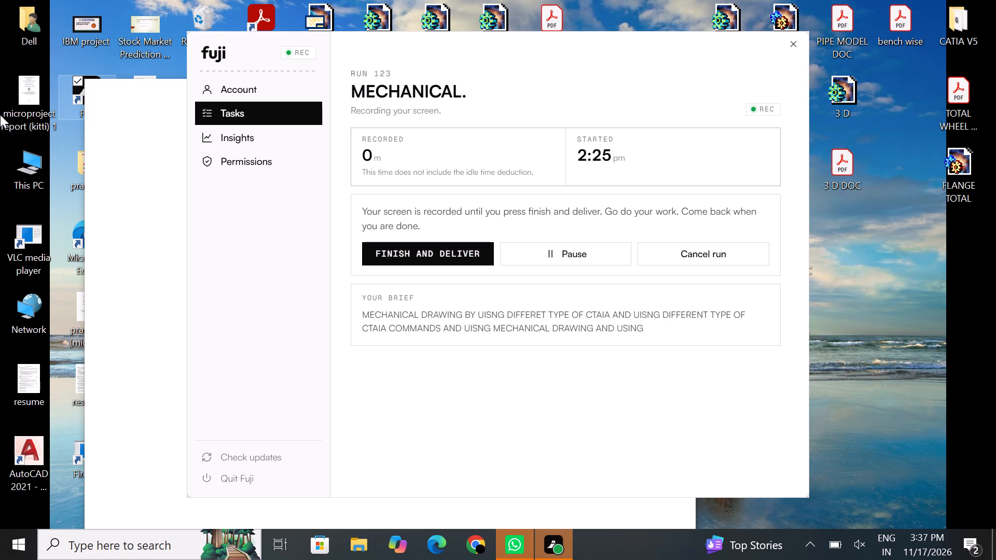
# Launch CATIA V5R20.
pyautogui.click(17, 555)
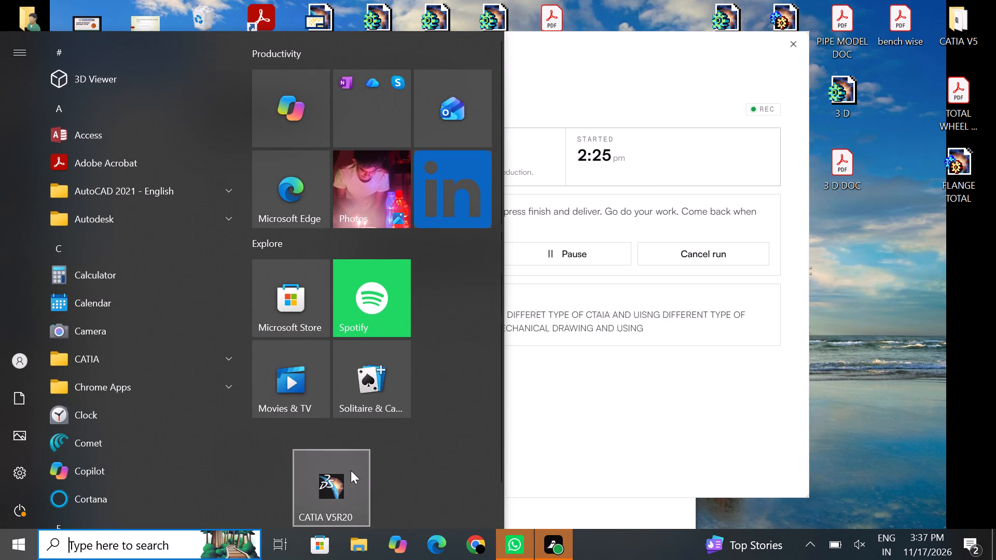
pyautogui.doubleClick(348, 489)
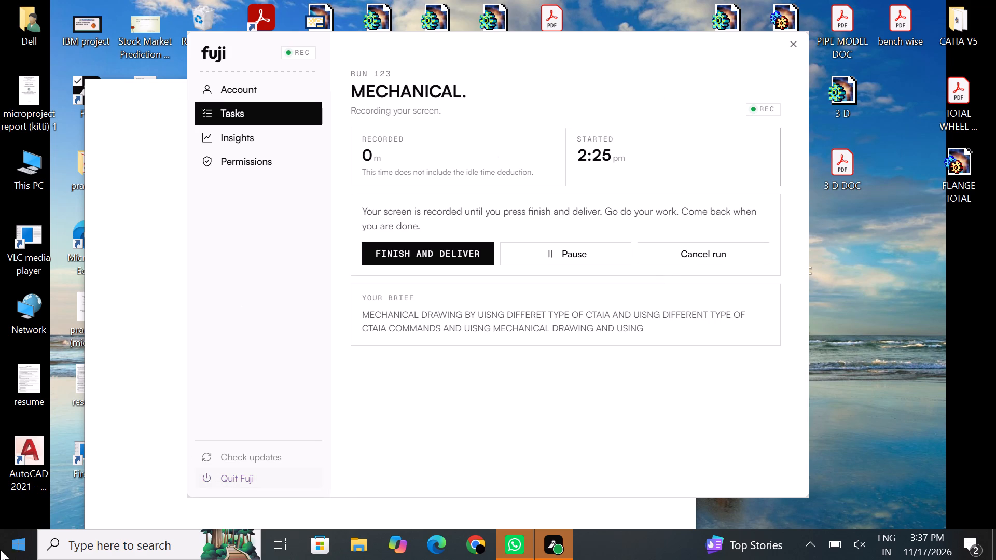
pyautogui.click(18, 545)
pyautogui.doubleClick(320, 478)
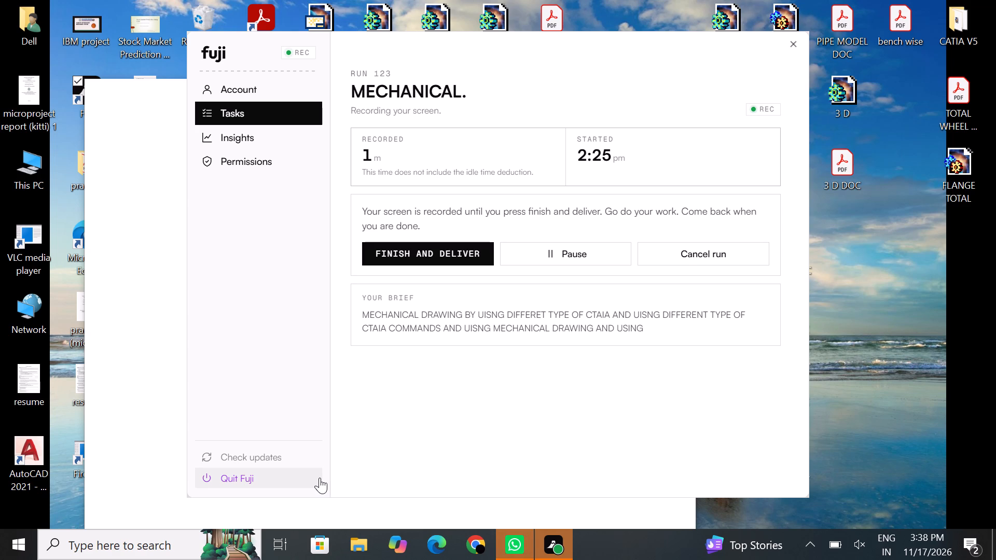
pyautogui.click(19, 554)
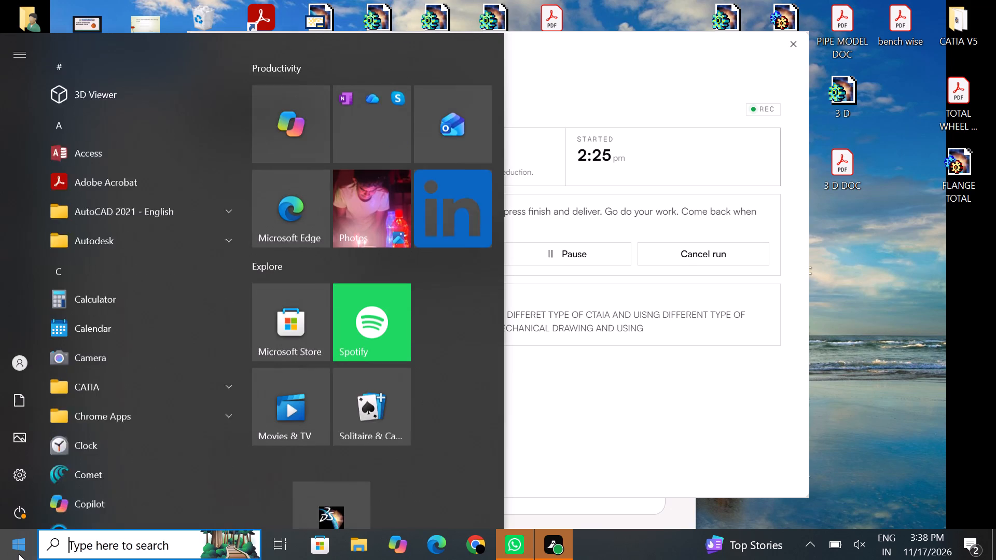
pyautogui.doubleClick(338, 496)
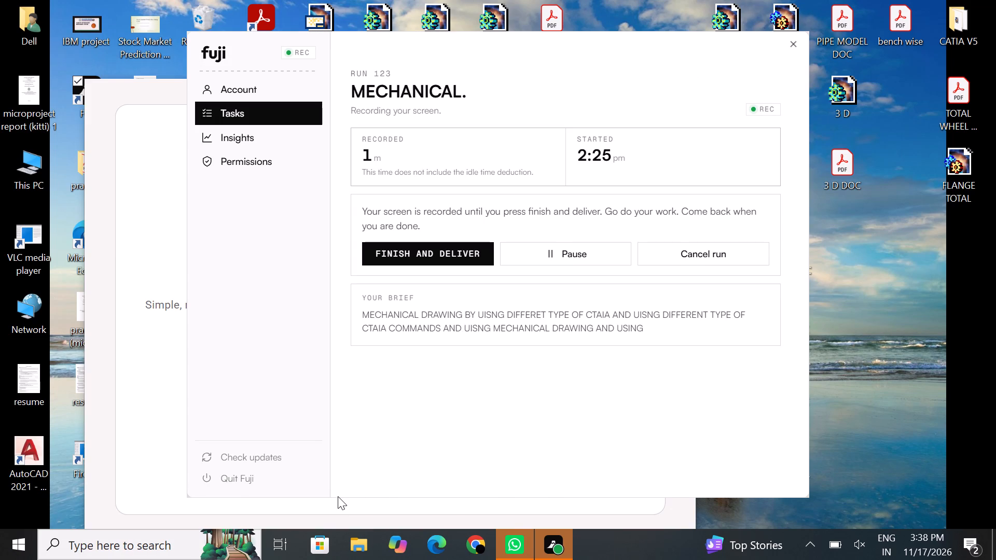
# Close the Fuji window showing the MECHANICAL run, leaving the recording running.
pyautogui.click(797, 47)
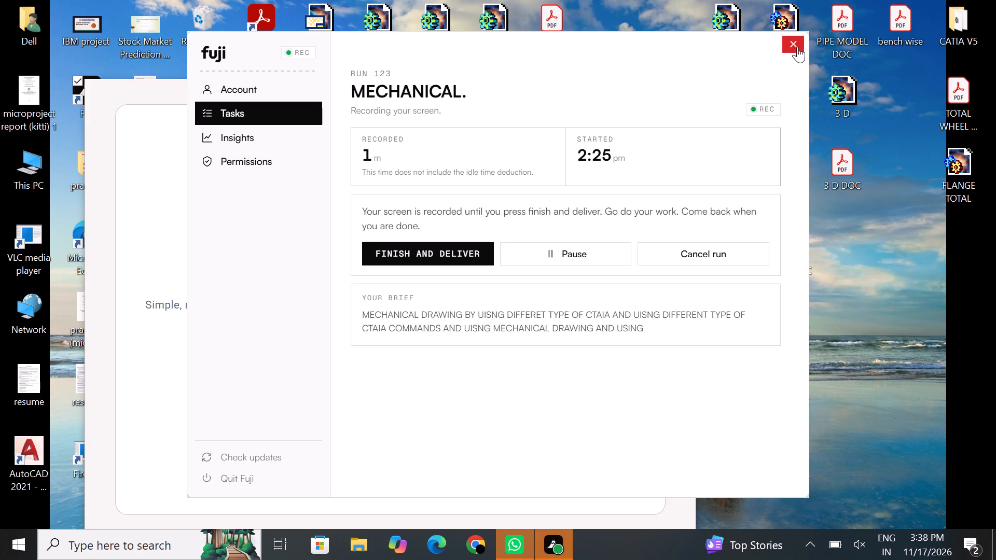
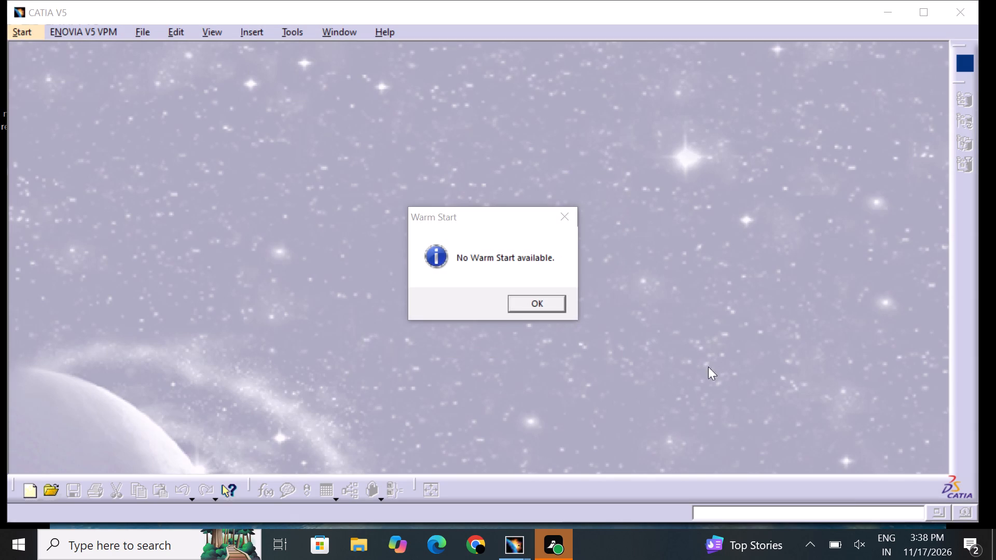
# Dismiss the Warm Start notice to let CATIA finish starting up.
pyautogui.click(540, 311)
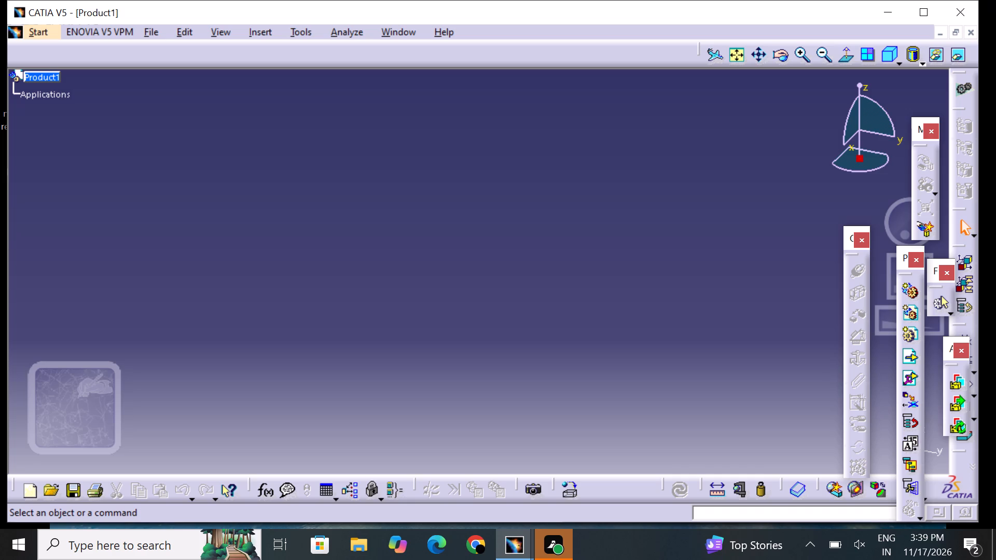
# Switch to the Fuji window to check the recording status of the MECHANICAL run.
pyautogui.click(565, 536)
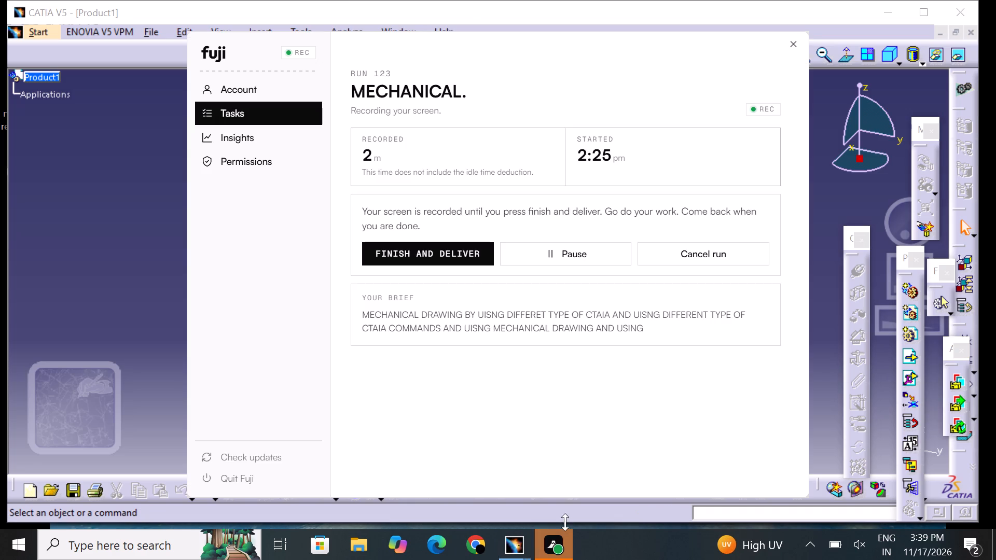
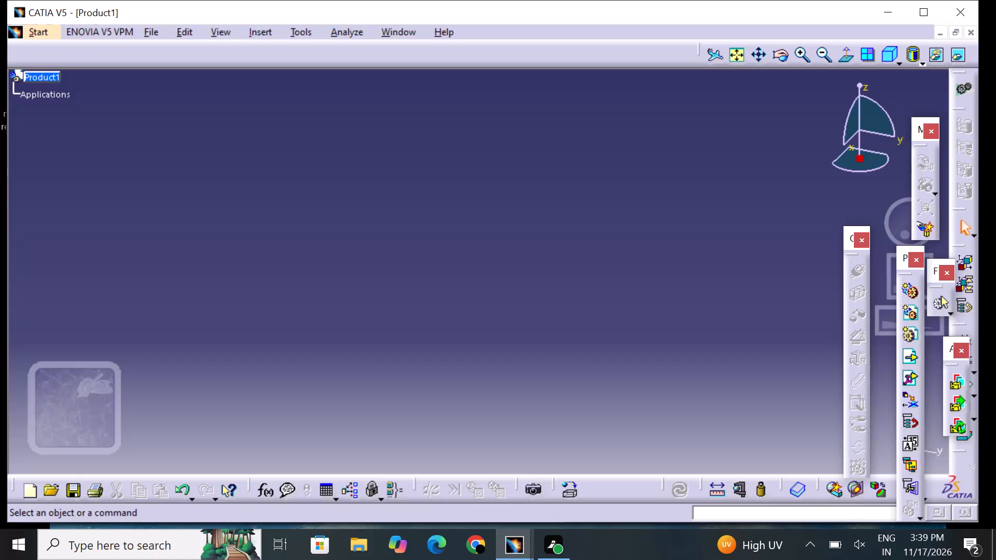
# Close the empty Product1 document.
pyautogui.click(969, 34)
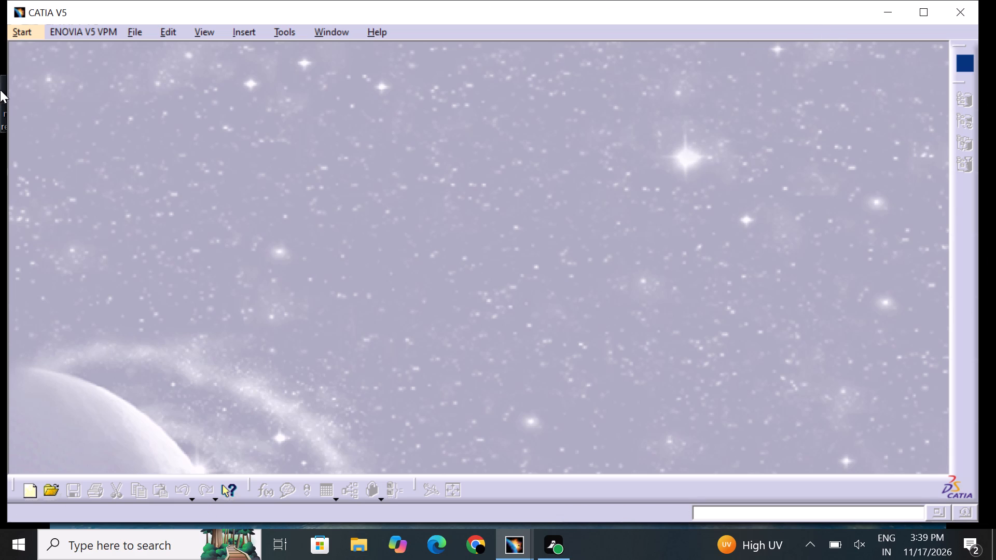
# Create a new part in the Part Design workbench, keeping the default name Part1 and hybrid design enabled.
pyautogui.click(31, 35)
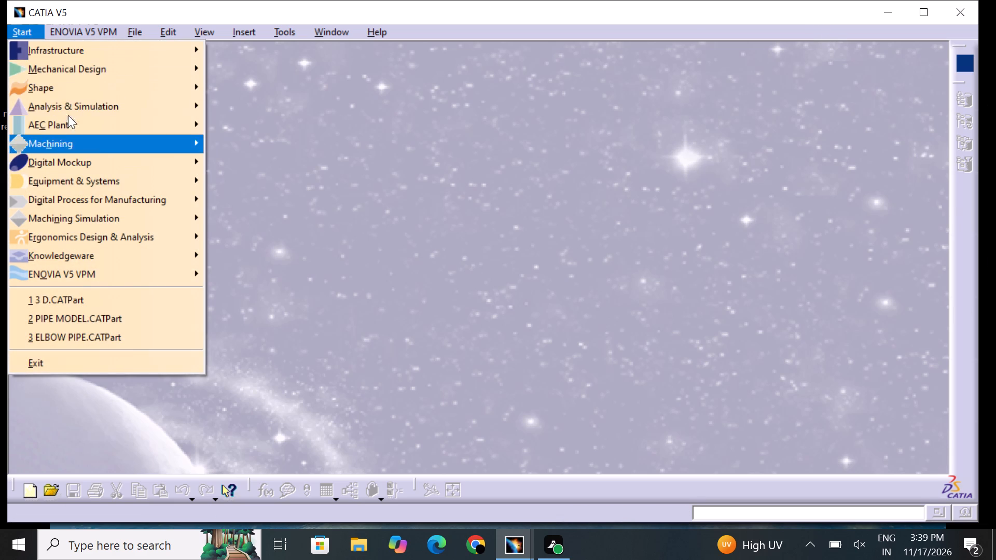
pyautogui.click(90, 73)
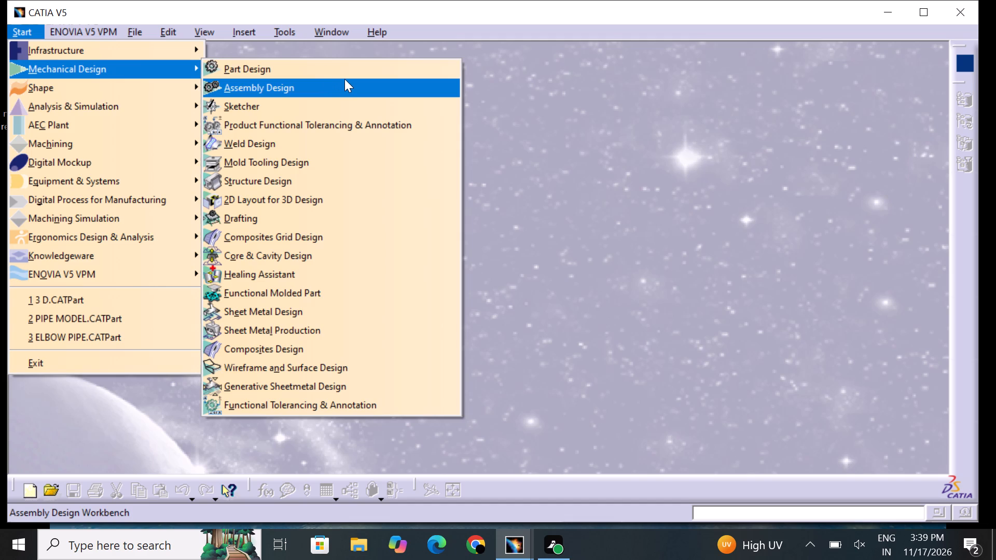
pyautogui.moveTo(347, 79); pyautogui.dragTo(363, 74)
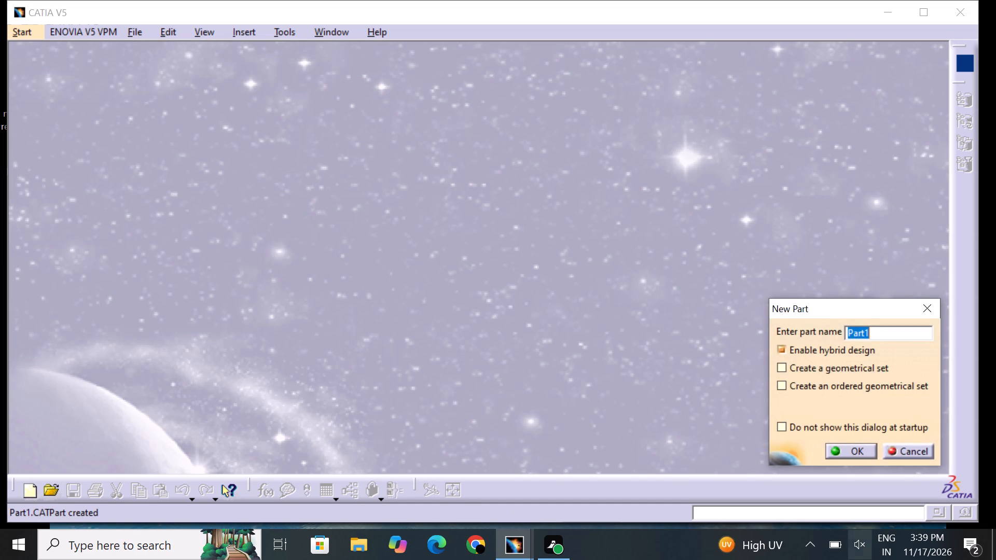
pyautogui.click(860, 447)
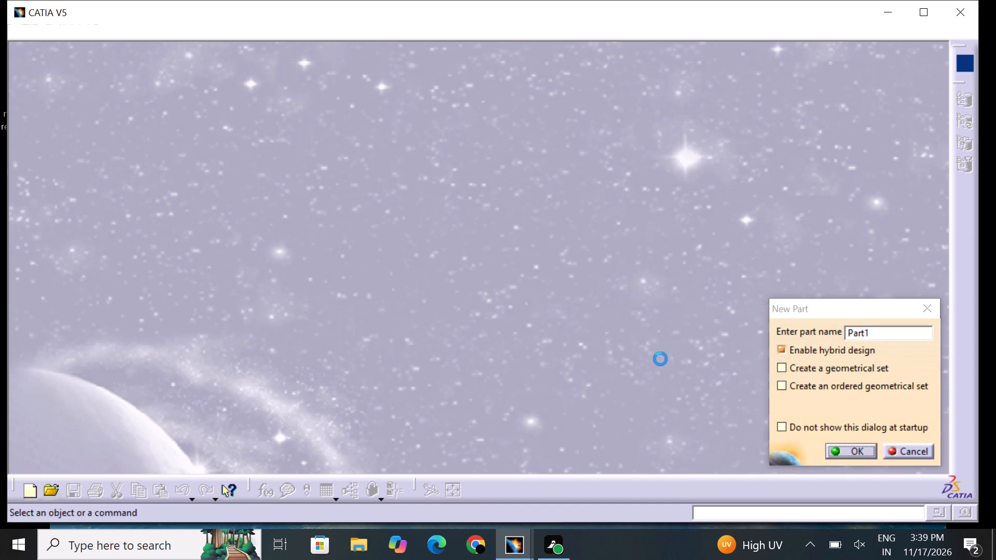
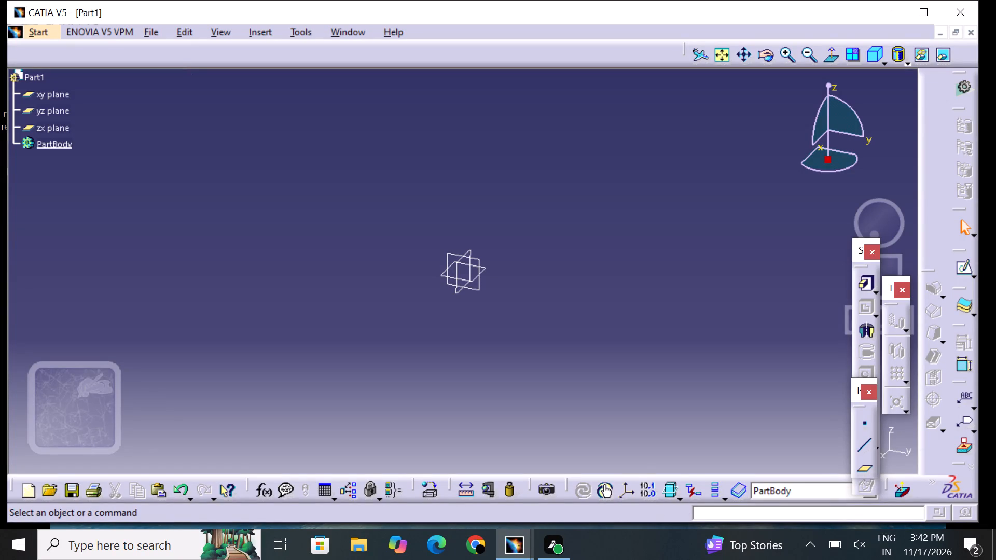
# Start a sketch on the yz plane.
pyautogui.click(50, 104)
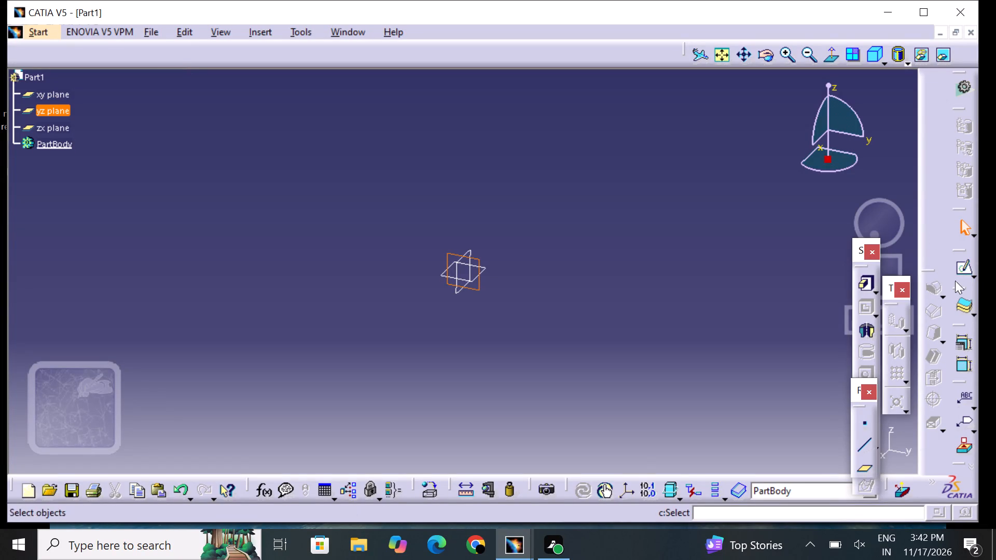
pyautogui.click(960, 274)
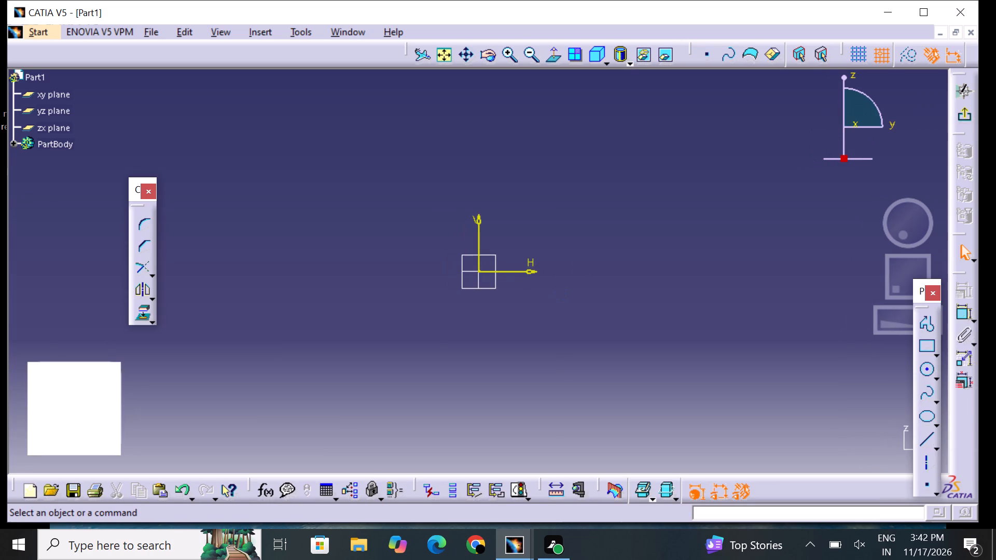
# Draw two concentric circles centred on the sketch origin, with radii of 50 mm and about 72 mm.
pyautogui.click(924, 375)
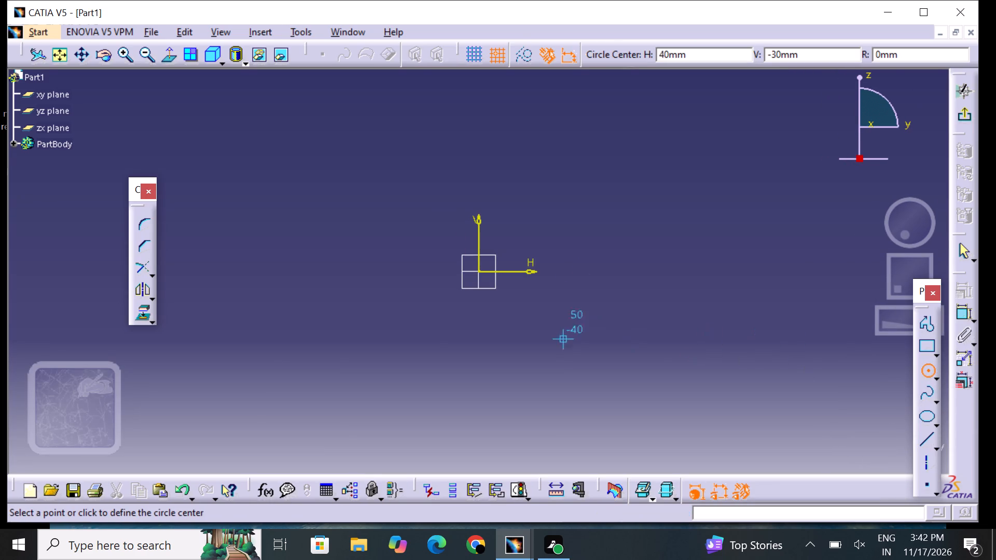
pyautogui.click(479, 273)
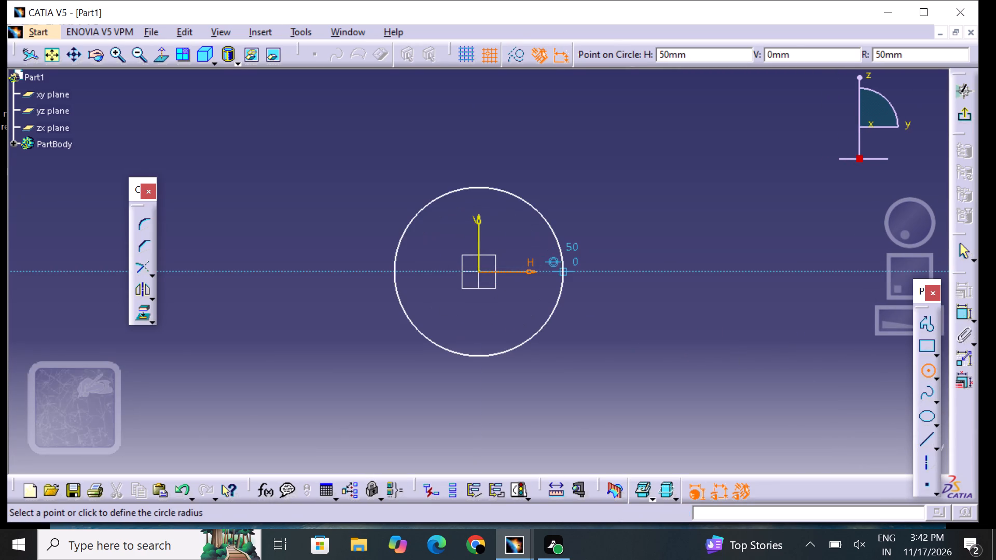
pyautogui.click(564, 275)
pyautogui.click(700, 349)
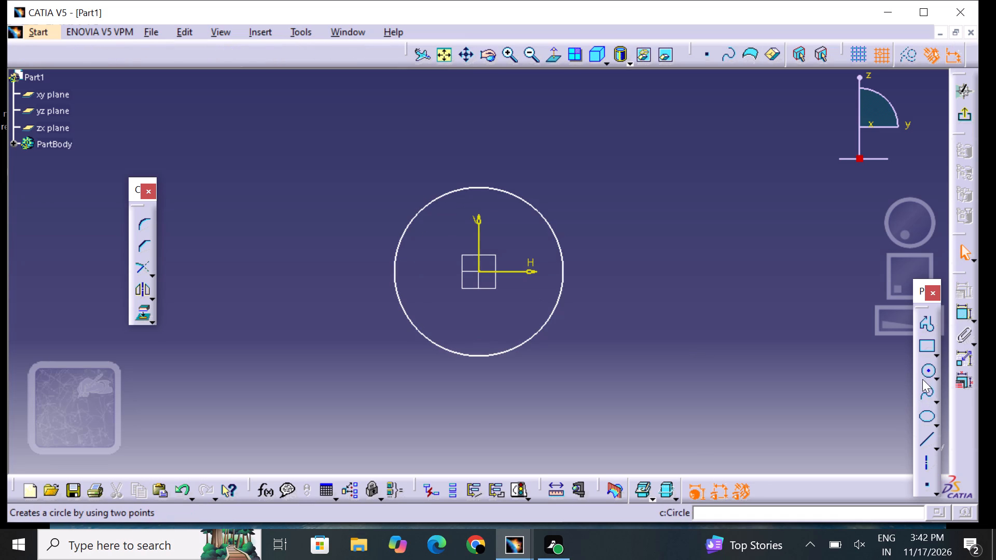
pyautogui.click(925, 374)
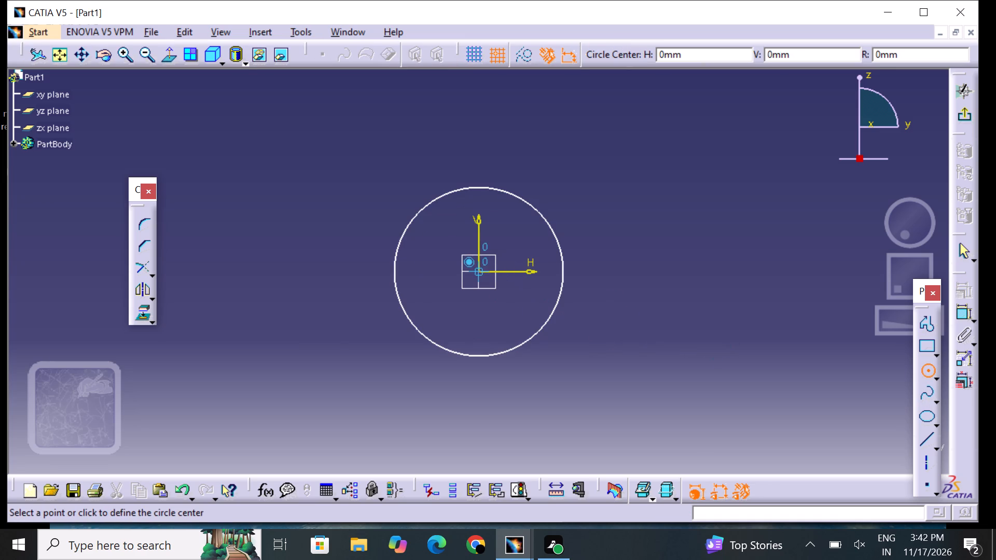
pyautogui.click(479, 274)
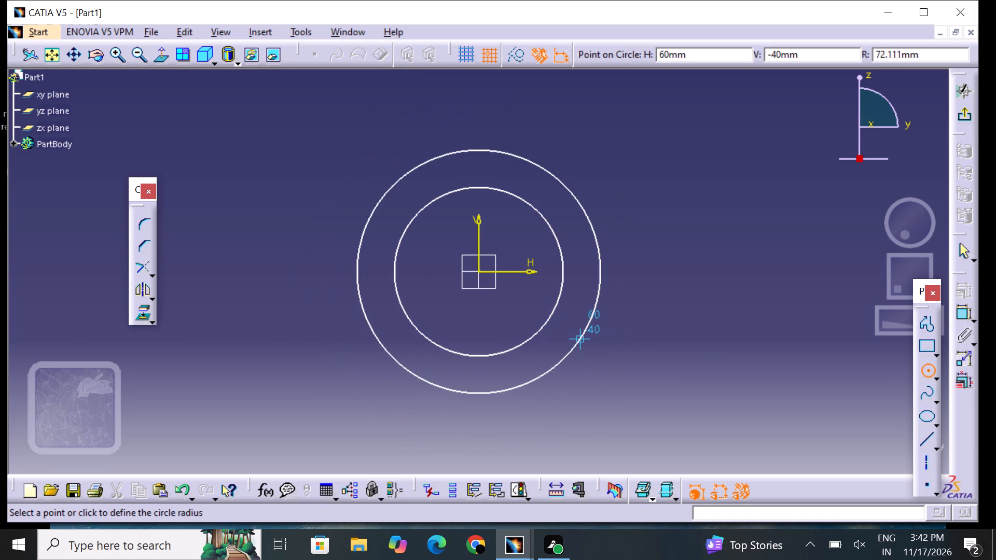
pyautogui.click(579, 337)
pyautogui.click(661, 357)
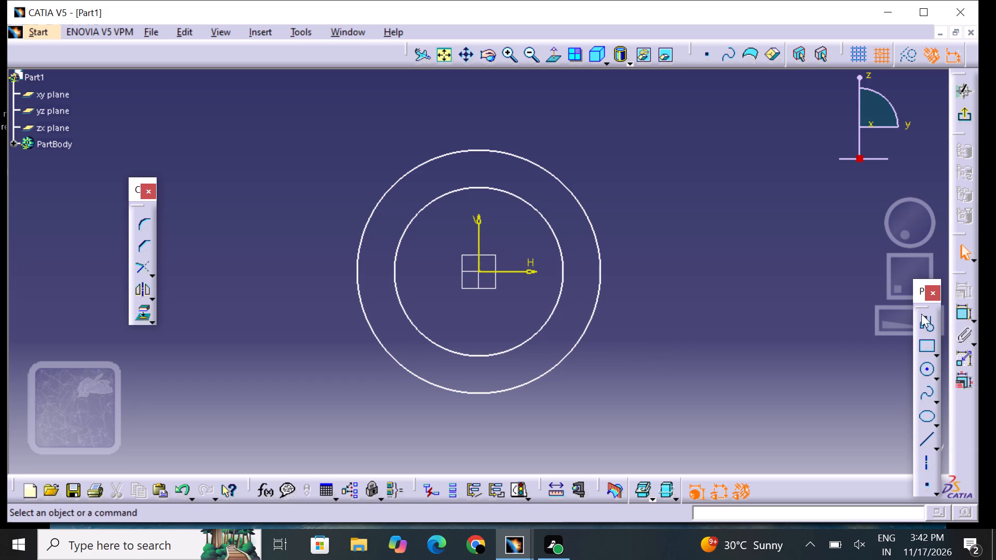
# Dimension the outer circle's diameter and set it to 36 mm.
pyautogui.click(958, 311)
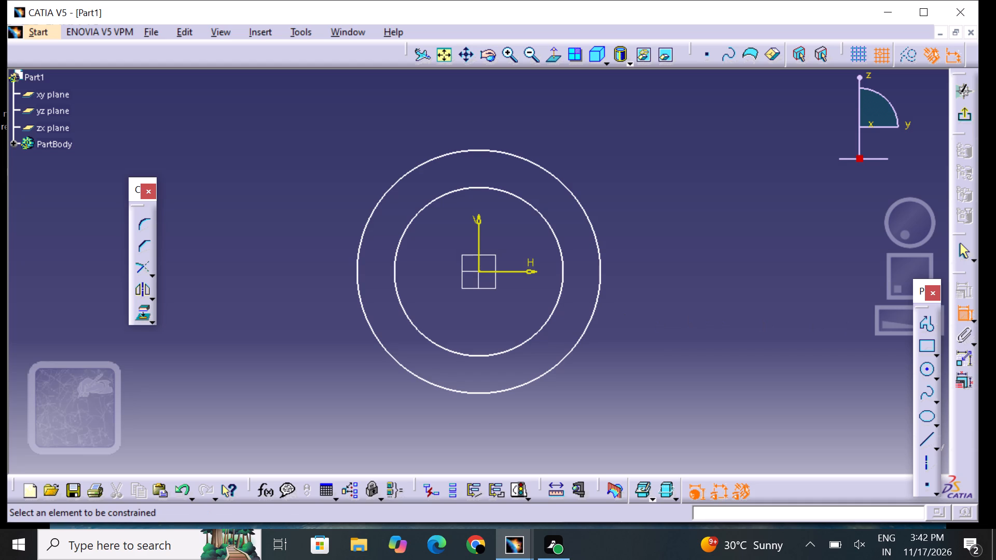
pyautogui.click(597, 282)
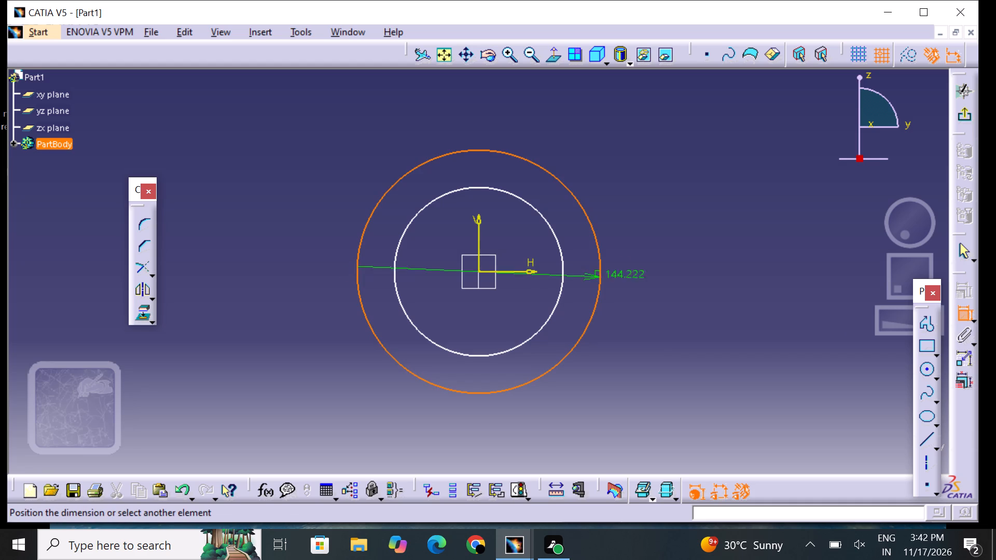
pyautogui.click(651, 265)
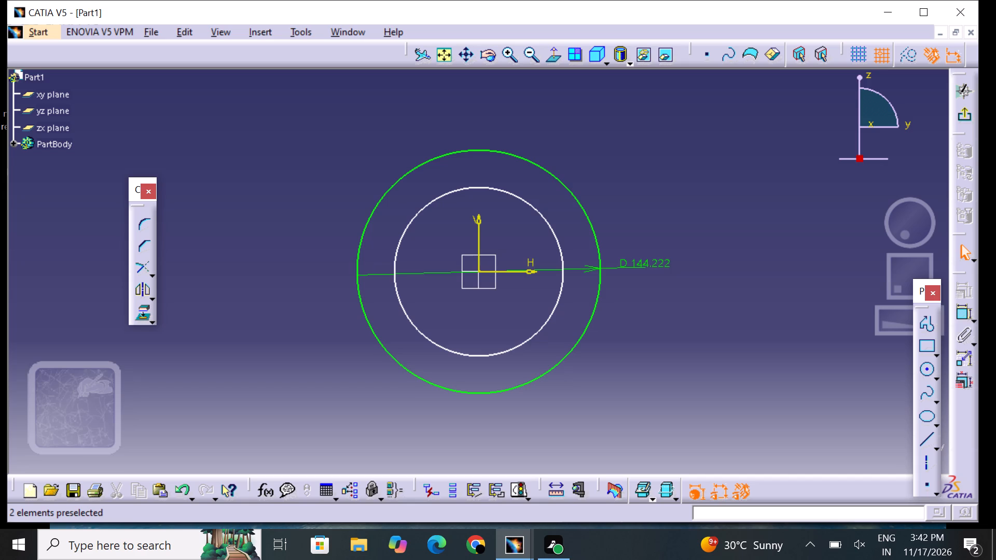
pyautogui.click(643, 260)
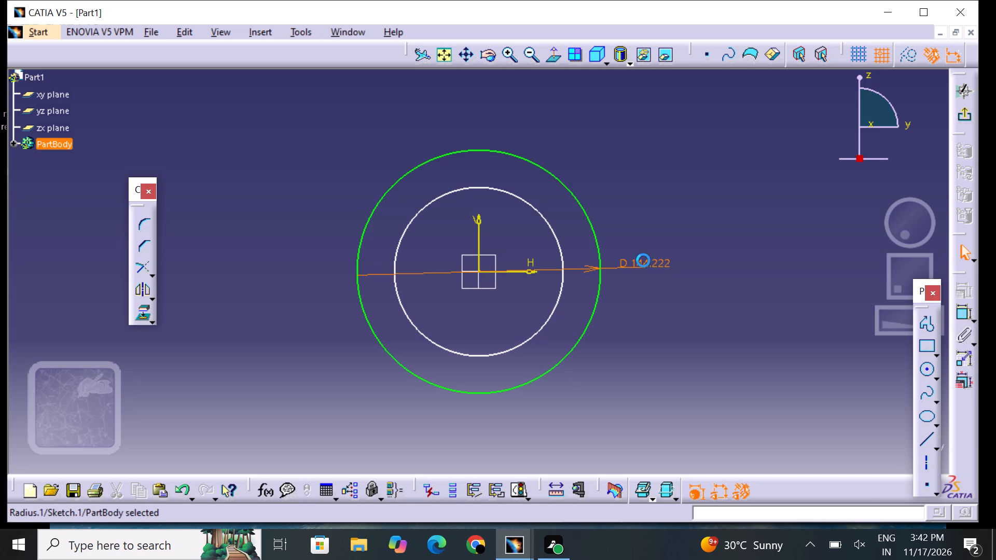
pyautogui.click(643, 260)
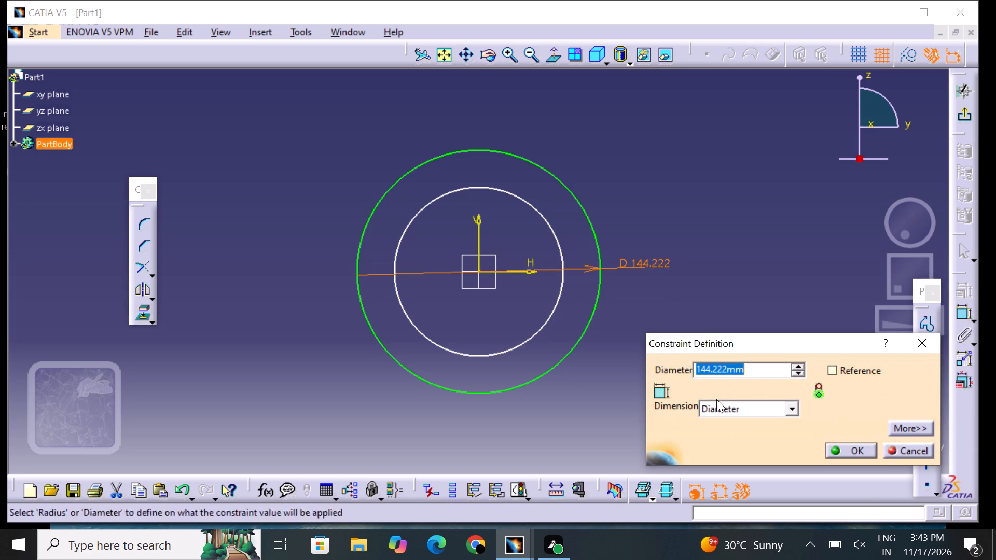
pyautogui.click(716, 399)
pyautogui.click(714, 418)
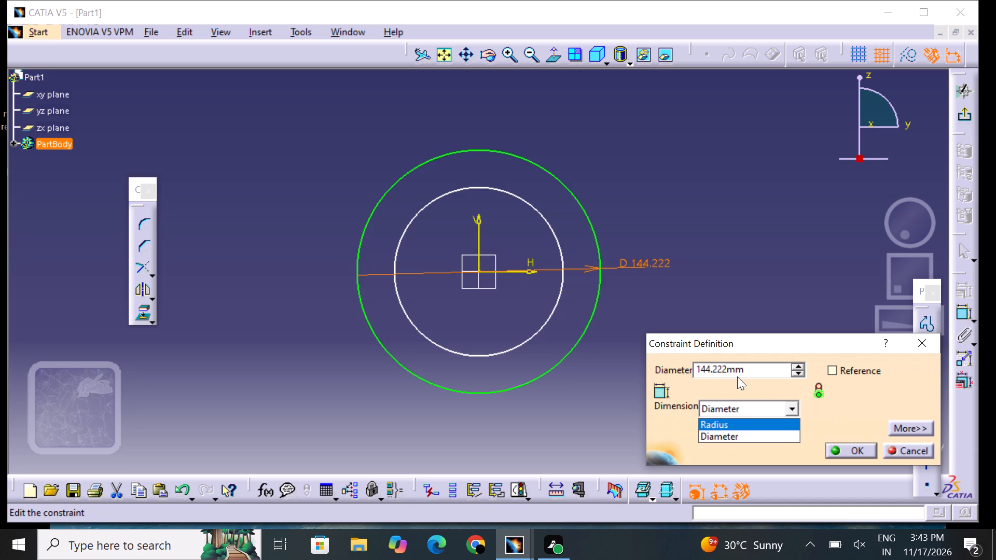
pyautogui.click(744, 369)
pyautogui.press('BackSpace')
pyautogui.press('BackSpace')
pyautogui.press('BackSpace')
pyautogui.press('BackSpace')
pyautogui.press('BackSpace')
pyautogui.press('BackSpace')
pyautogui.press('BackSpace')
pyautogui.press('BackSpace')
pyautogui.press('BackSpace')
pyautogui.press('BackSpace')
pyautogui.press('BackSpace')
pyautogui.press('BackSpace')
pyautogui.press('BackSpace')
pyautogui.press('BackSpace')
pyautogui.press('BackSpace')
pyautogui.press('BackSpace')
pyautogui.press('BackSpace')
pyautogui.press('BackSpace')
pyautogui.press('BackSpace')
pyautogui.press('BackSpace')
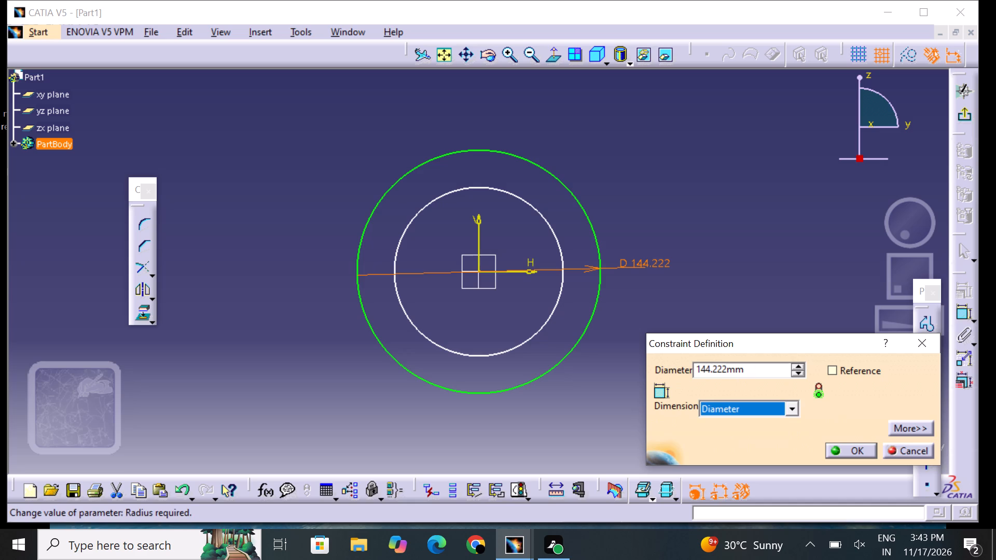
pyautogui.press('BackSpace')
pyautogui.press('BackSpace')
pyautogui.press('BackSpace')
pyautogui.click(770, 365)
pyautogui.press('BackSpace')
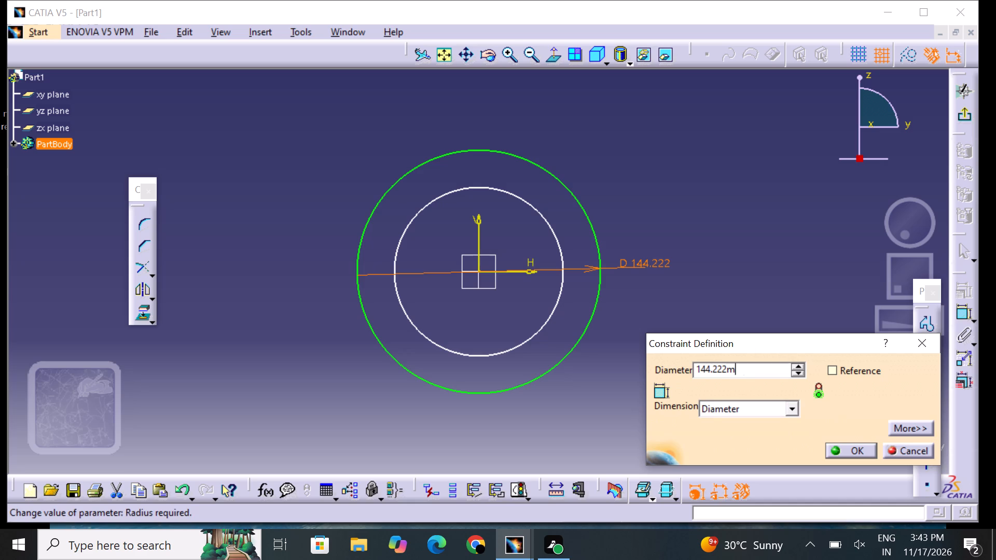
pyautogui.press('BackSpace')
pyautogui.press('BackSpace')
pyautogui.press('BackSpace')
pyautogui.press('BackSpace')
pyautogui.press('BackSpace')
pyautogui.press('BackSpace')
pyautogui.press('BackSpace')
pyautogui.press('BackSpace')
pyautogui.write('36')
pyautogui.press('Return')
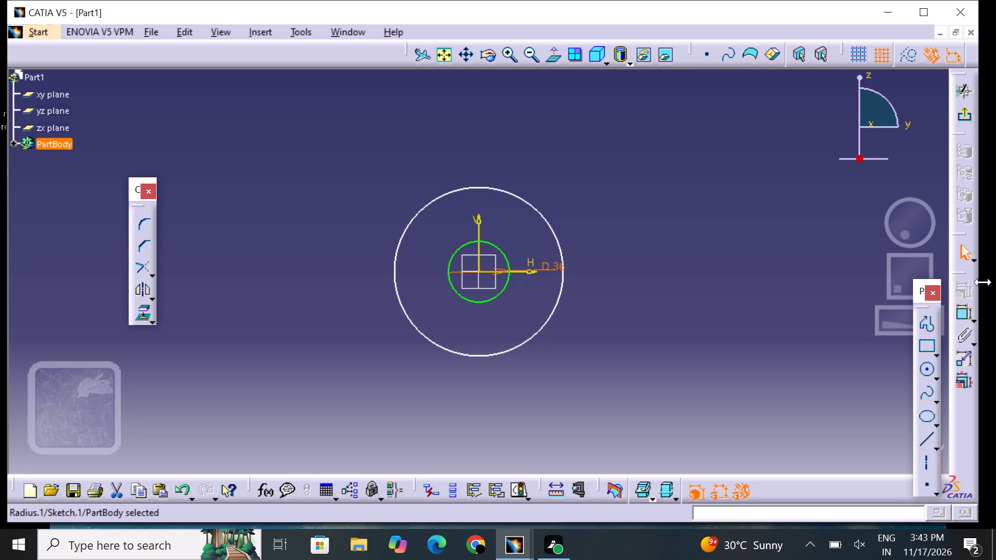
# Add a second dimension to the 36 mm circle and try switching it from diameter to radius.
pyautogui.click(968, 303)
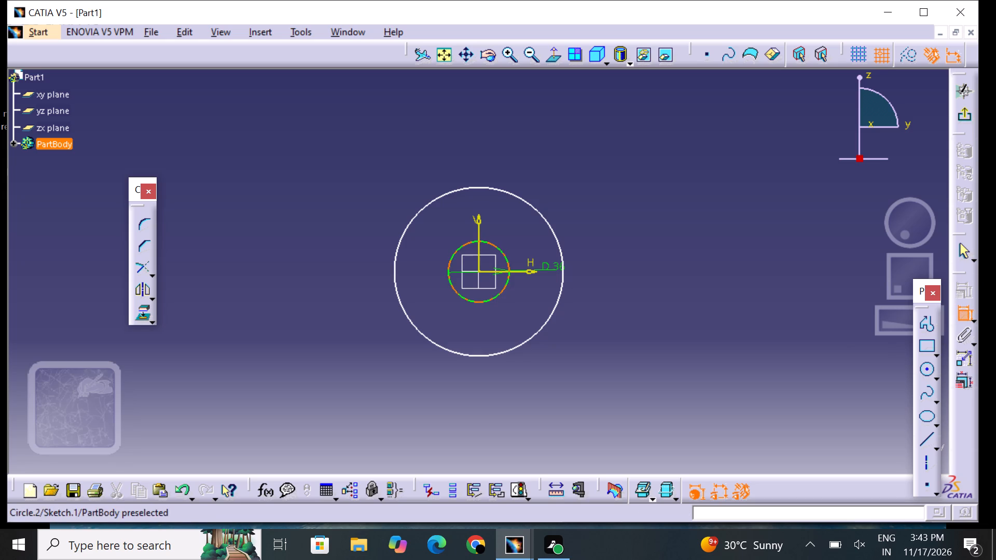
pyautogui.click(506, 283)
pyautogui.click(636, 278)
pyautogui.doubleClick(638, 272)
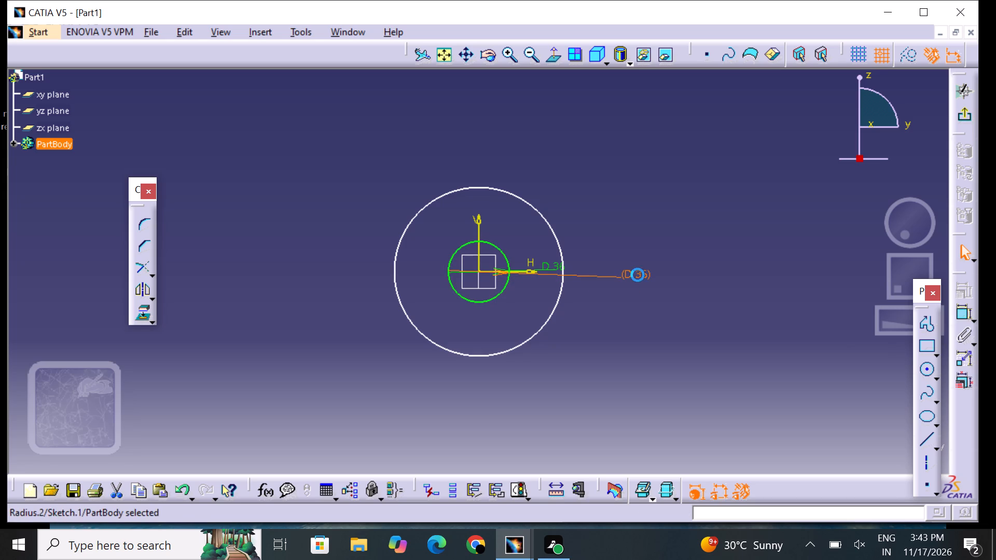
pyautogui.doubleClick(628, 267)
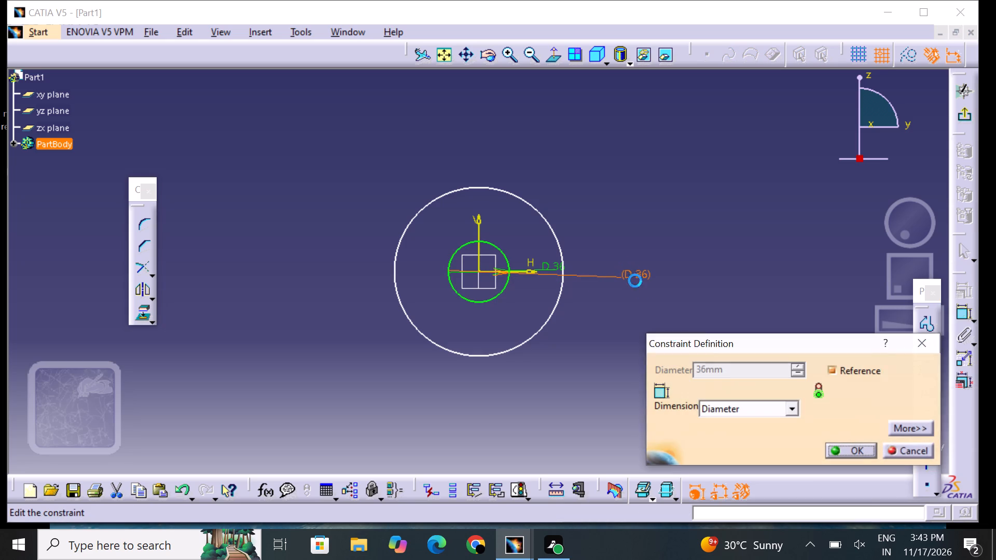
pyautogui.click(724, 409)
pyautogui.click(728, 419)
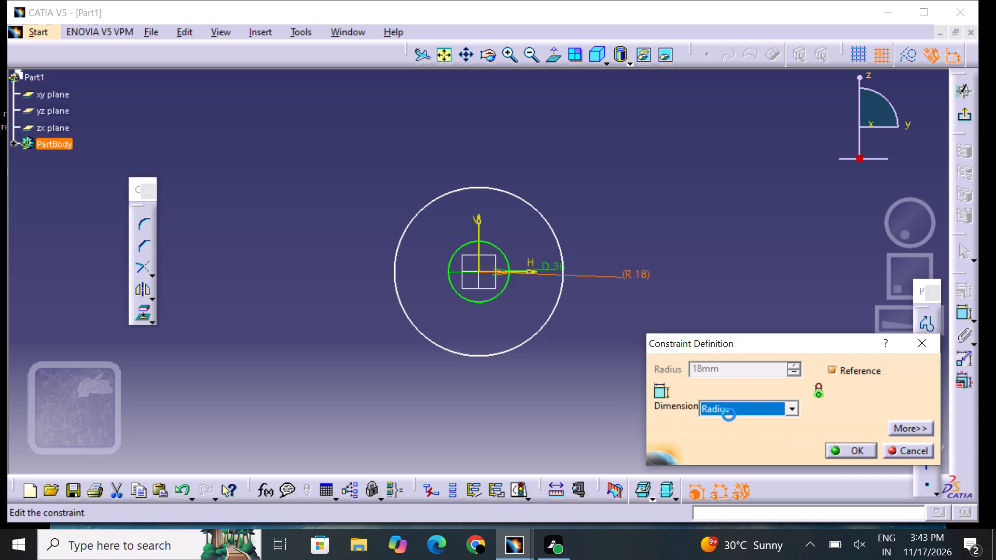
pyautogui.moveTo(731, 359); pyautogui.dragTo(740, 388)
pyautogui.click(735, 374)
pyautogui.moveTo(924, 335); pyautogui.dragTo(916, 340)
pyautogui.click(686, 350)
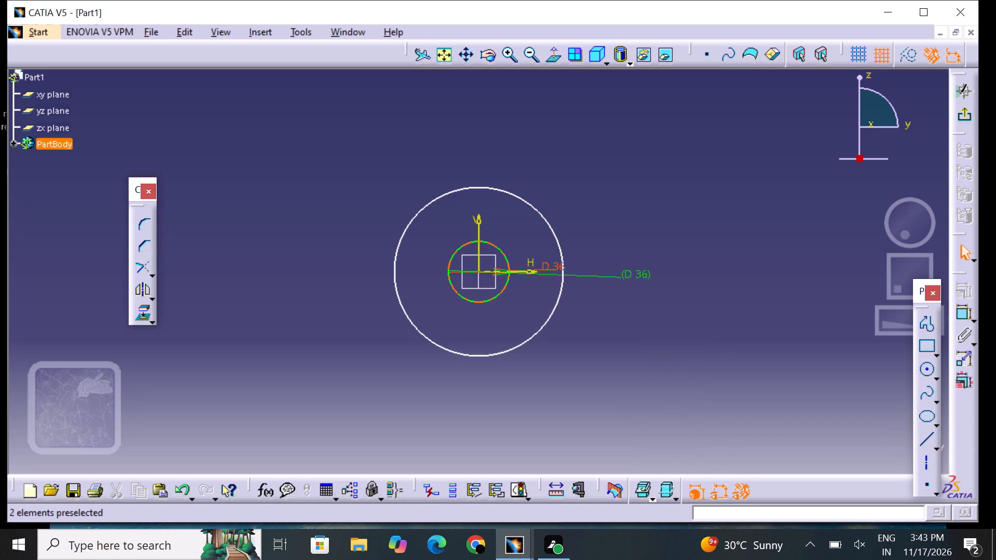
# Move the original 36 mm diameter dimension outside both circles.
pyautogui.moveTo(552, 267); pyautogui.dragTo(613, 245)
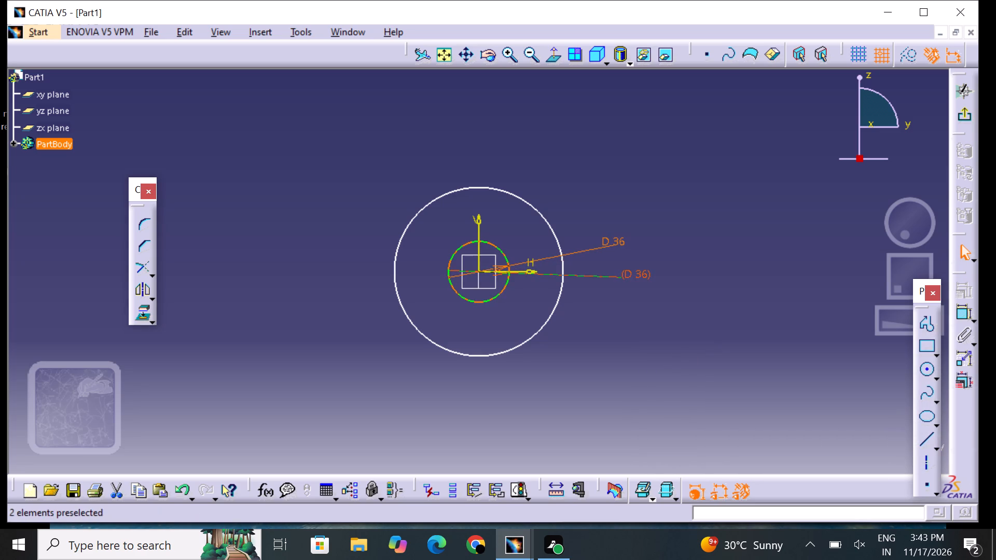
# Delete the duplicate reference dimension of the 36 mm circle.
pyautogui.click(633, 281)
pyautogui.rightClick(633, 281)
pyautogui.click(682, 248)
# Switch the small circle's diameter dimension to a radius and set it to 36 mm.
pyautogui.doubleClick(604, 242)
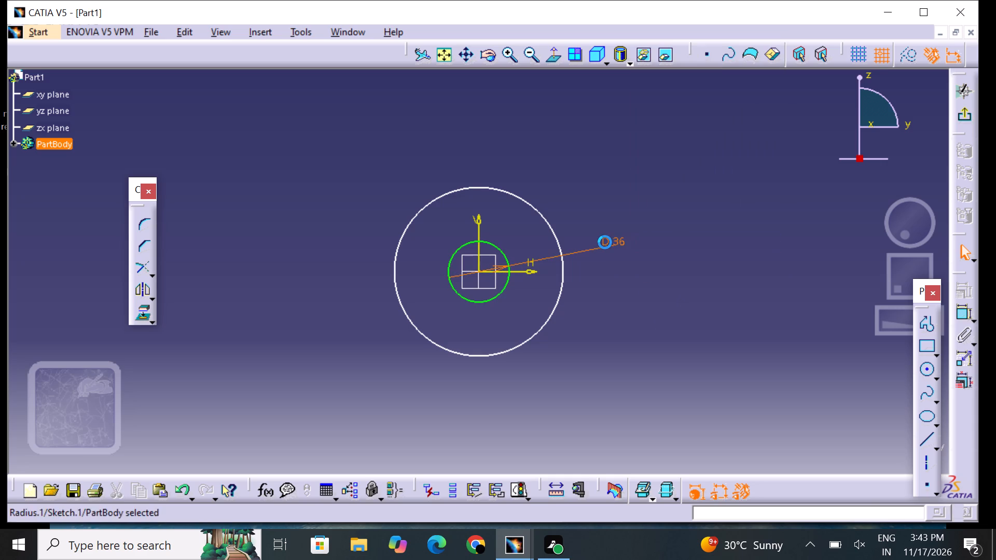
pyautogui.moveTo(725, 406); pyautogui.dragTo(725, 411)
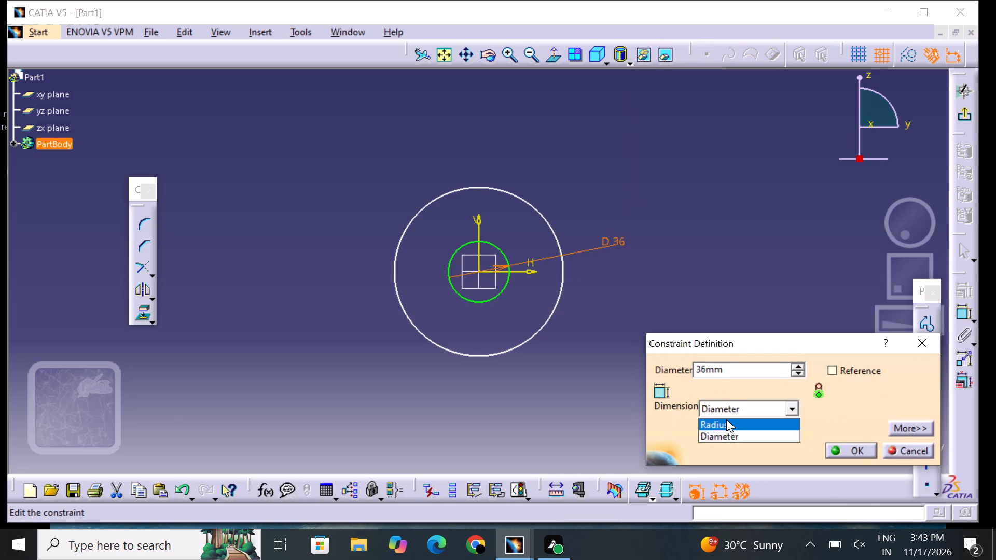
pyautogui.click(726, 419)
pyautogui.click(738, 370)
pyautogui.press('BackSpace')
pyautogui.press('BackSpace')
pyautogui.press('BackSpace')
pyautogui.press('BackSpace')
pyautogui.press('BackSpace')
pyautogui.press('BackSpace')
pyautogui.press('BackSpace')
pyautogui.press('BackSpace')
pyautogui.press('BackSpace')
pyautogui.press('BackSpace')
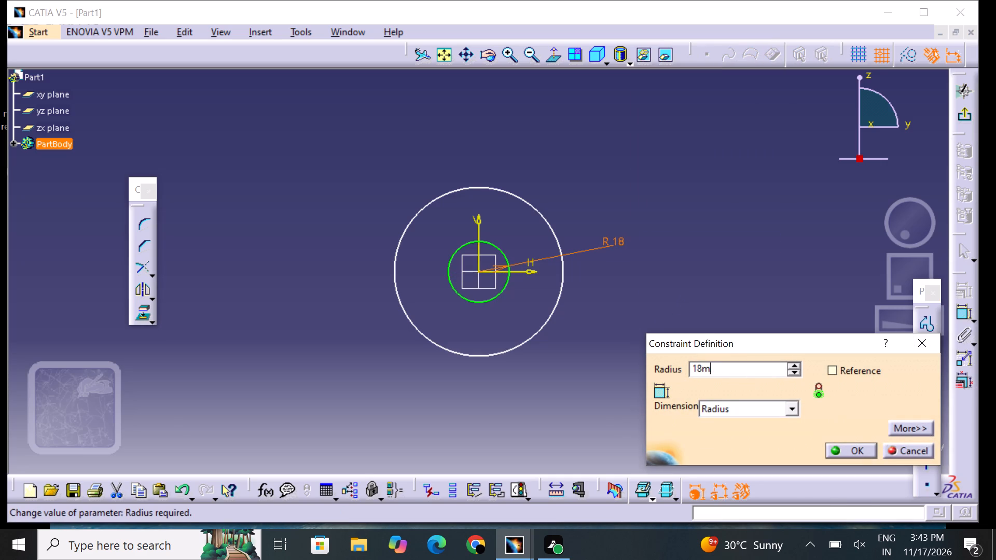
pyautogui.write('36')
pyautogui.press('Return')
pyautogui.click(658, 369)
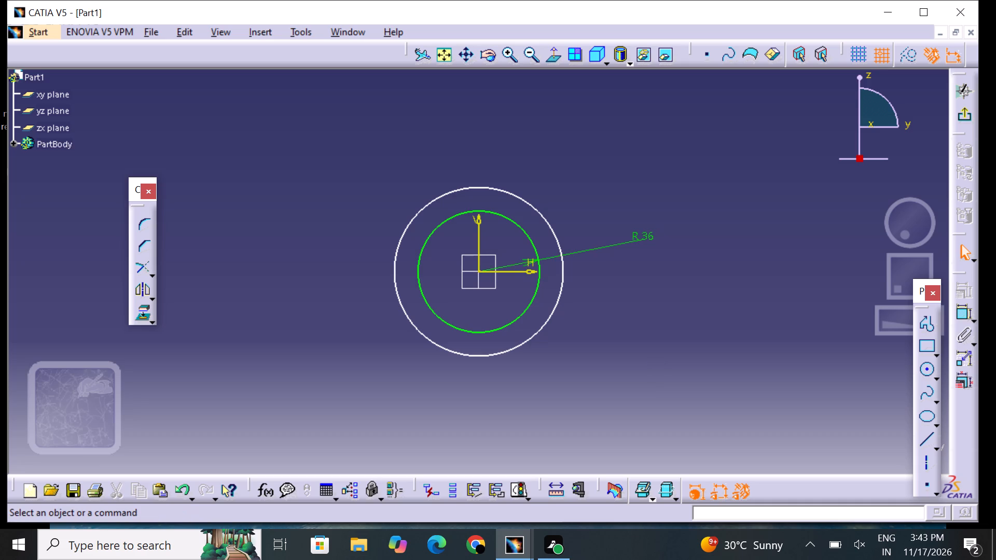
# Dimension the radius of the remaining unconstrained circle and set it to 27 mm.
pyautogui.click(958, 317)
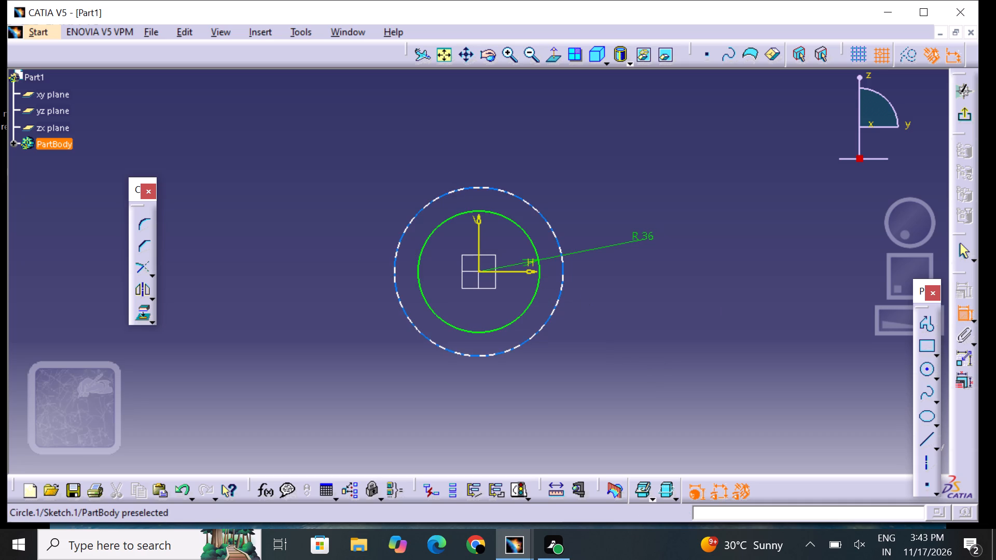
pyautogui.click(559, 300)
pyautogui.click(637, 299)
pyautogui.doubleClick(629, 293)
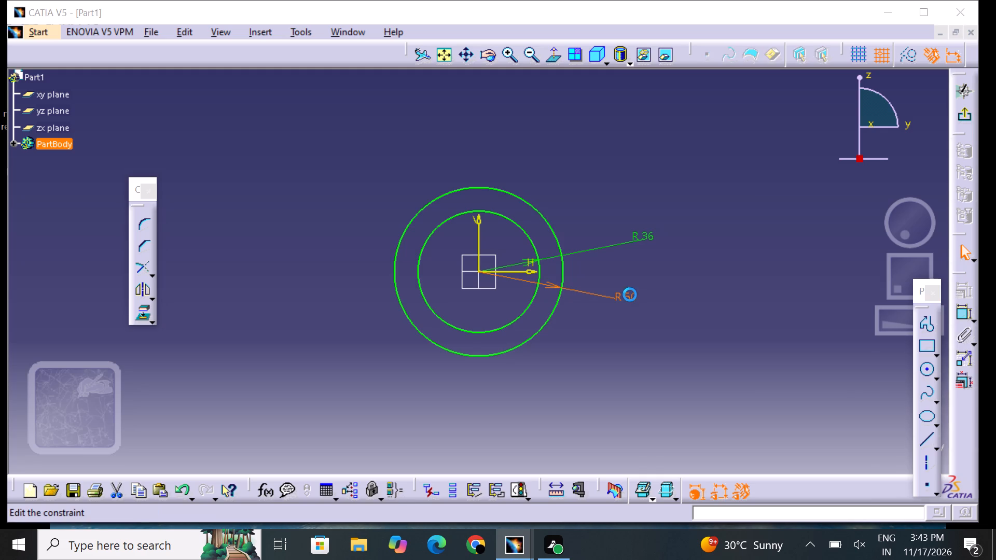
pyautogui.press('BackSpace')
pyautogui.press('2')
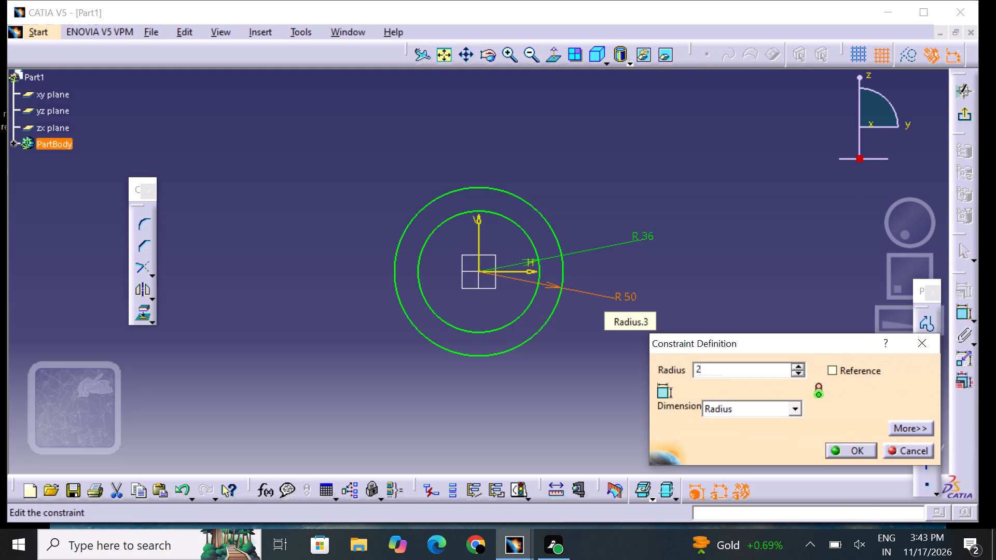
pyautogui.press('7')
pyautogui.press('Return')
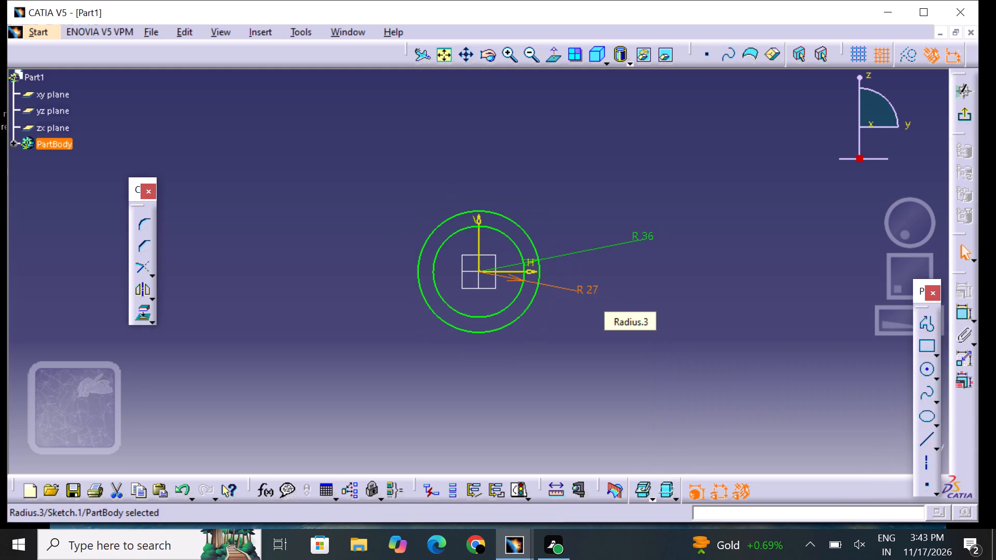
pyautogui.moveTo(585, 347); pyautogui.dragTo(587, 353)
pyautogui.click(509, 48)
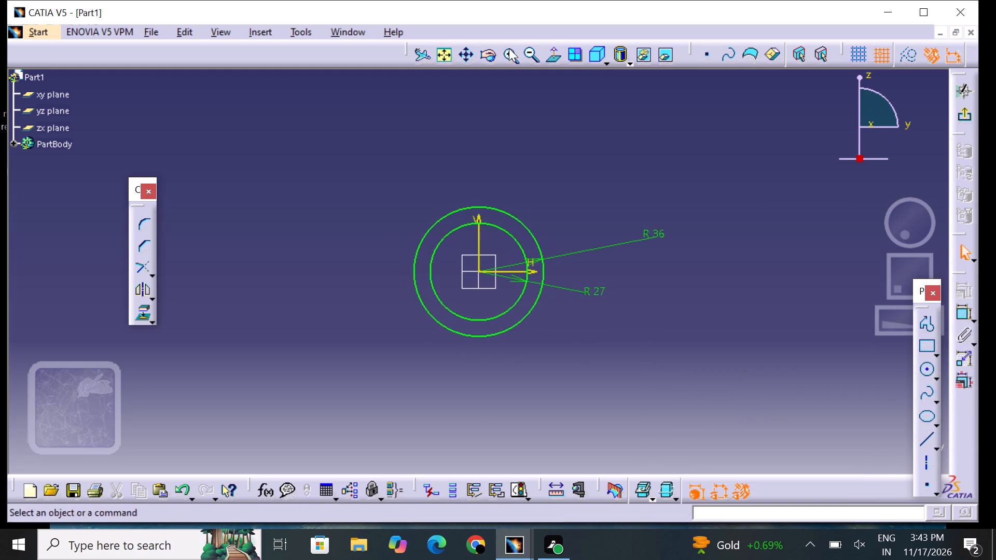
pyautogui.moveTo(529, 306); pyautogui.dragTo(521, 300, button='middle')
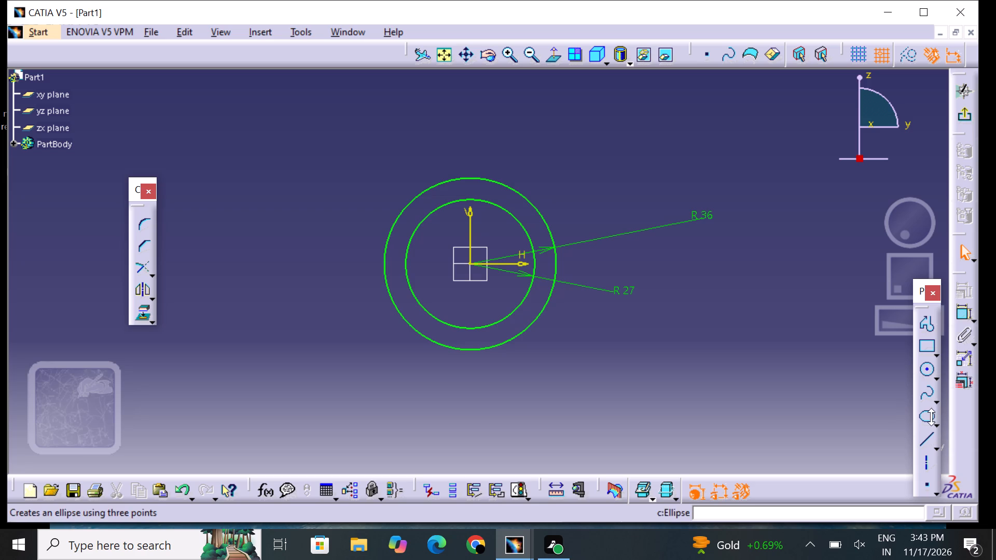
# Draw a horizontal line through the circles' centre, spanning the full diameter of the outer circle.
pyautogui.click(920, 437)
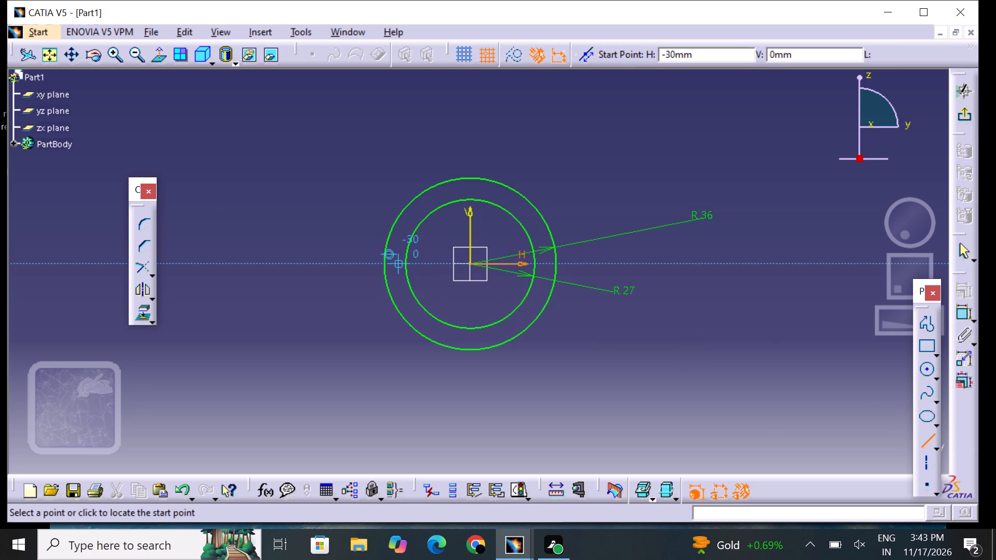
pyautogui.click(383, 265)
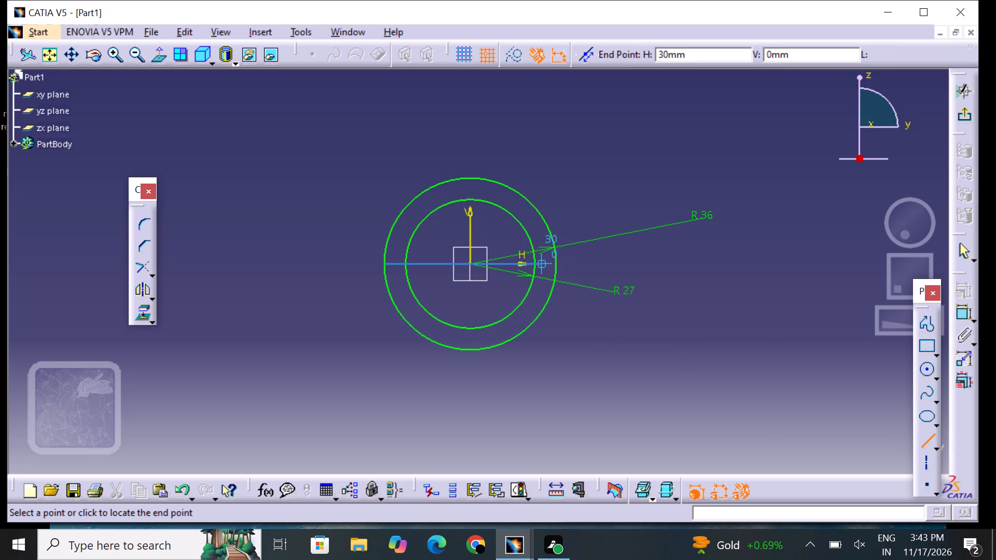
pyautogui.click(557, 264)
pyautogui.click(628, 265)
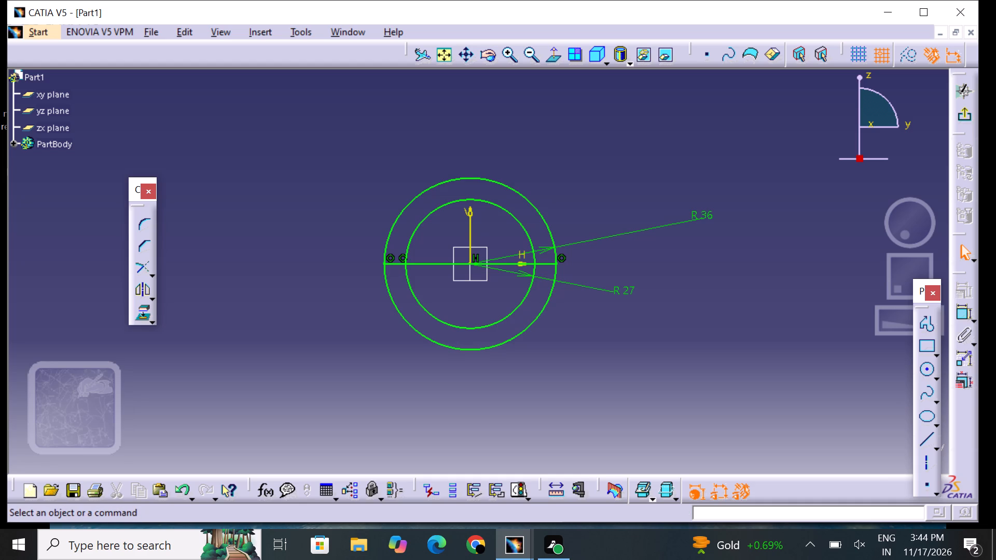
# Quick-trim the lower halves of both circles and the line segment inside the inner circle, leaving a closed half-ring profile.
pyautogui.click(149, 267)
pyautogui.doubleClick(216, 278)
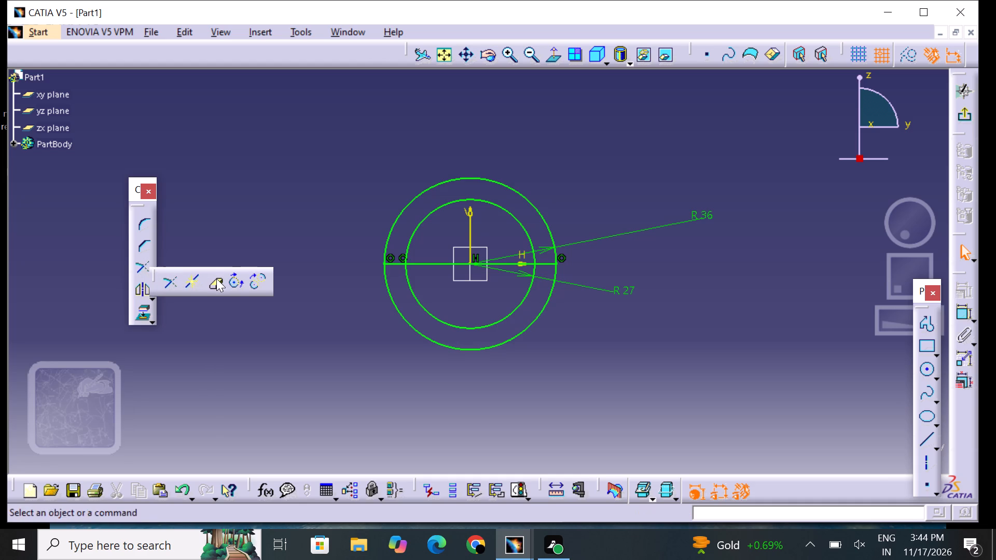
pyautogui.click(388, 285)
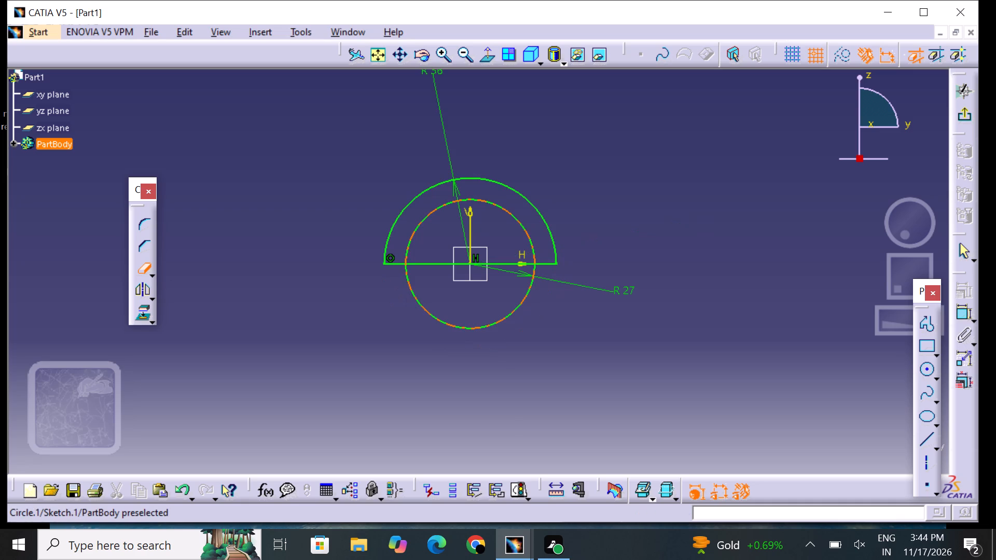
pyautogui.click(416, 301)
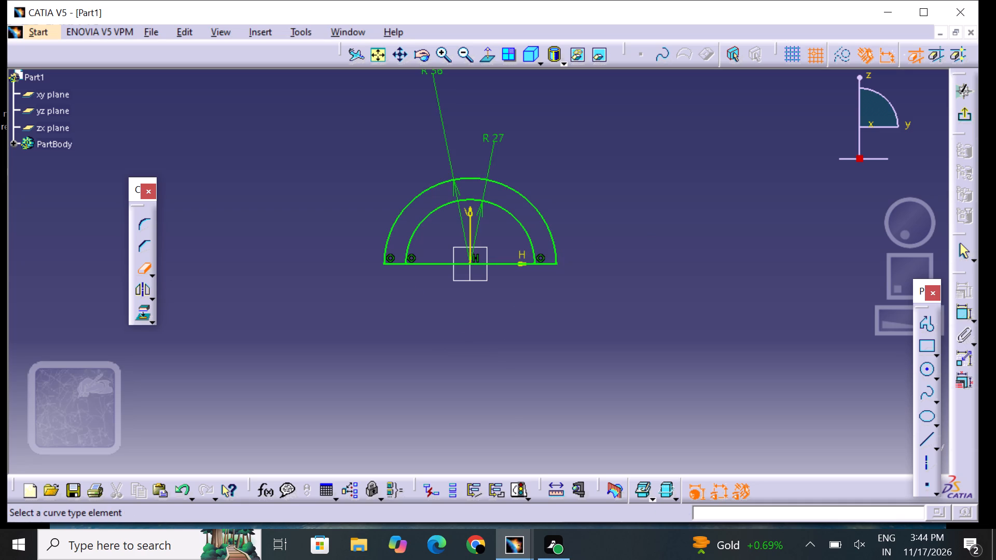
pyautogui.click(439, 261)
pyautogui.click(440, 268)
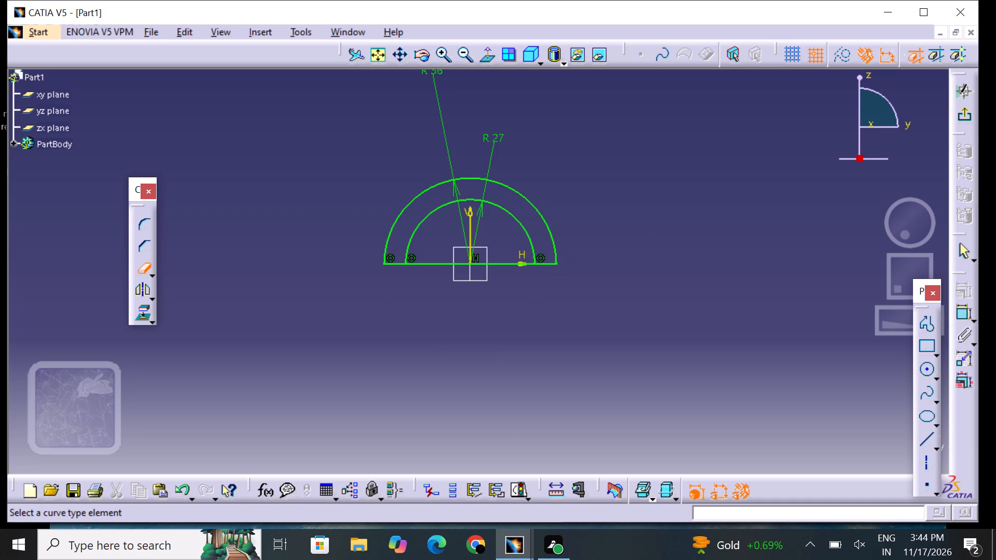
pyautogui.click(444, 262)
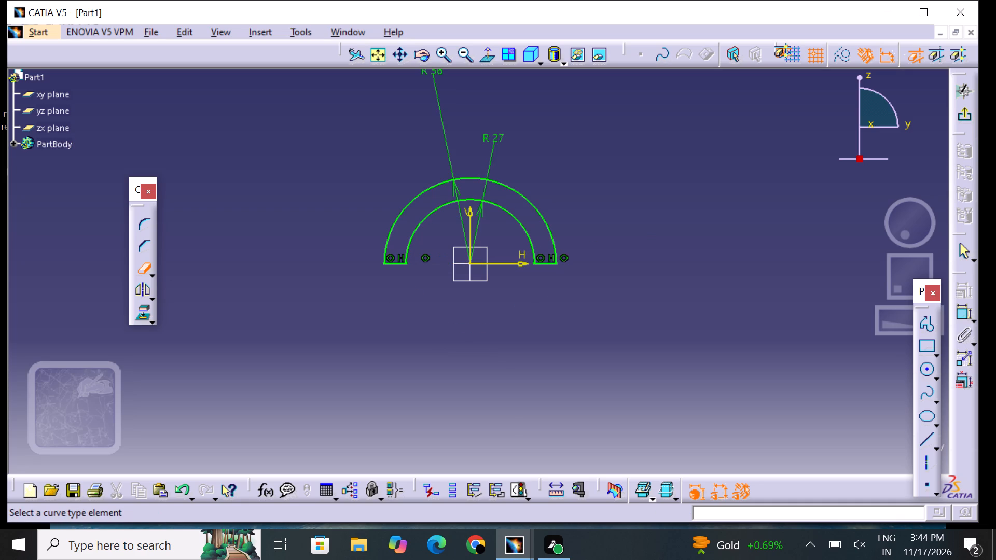
pyautogui.click(147, 269)
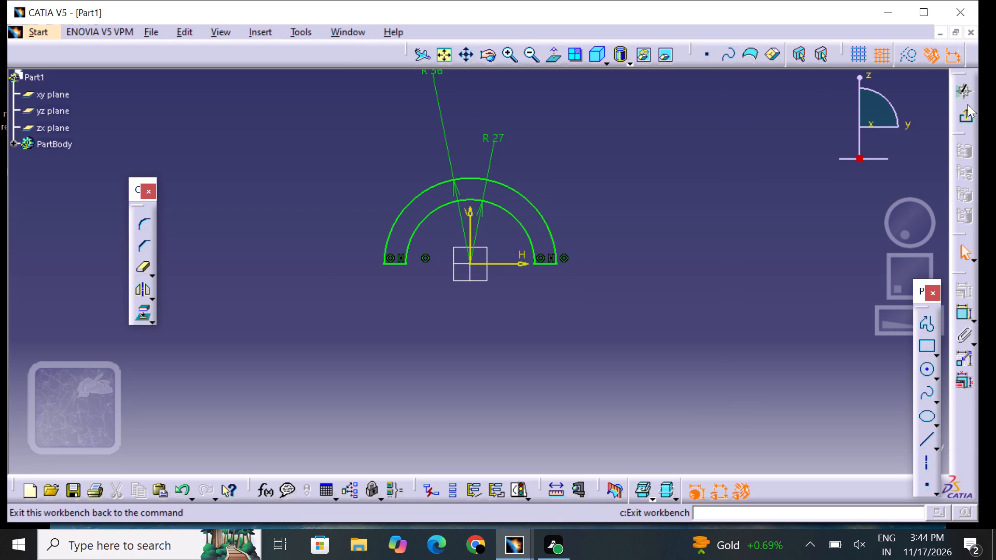
# Exit the sketch and pad the half-ring profile to a length of 38 mm.
pyautogui.click(962, 113)
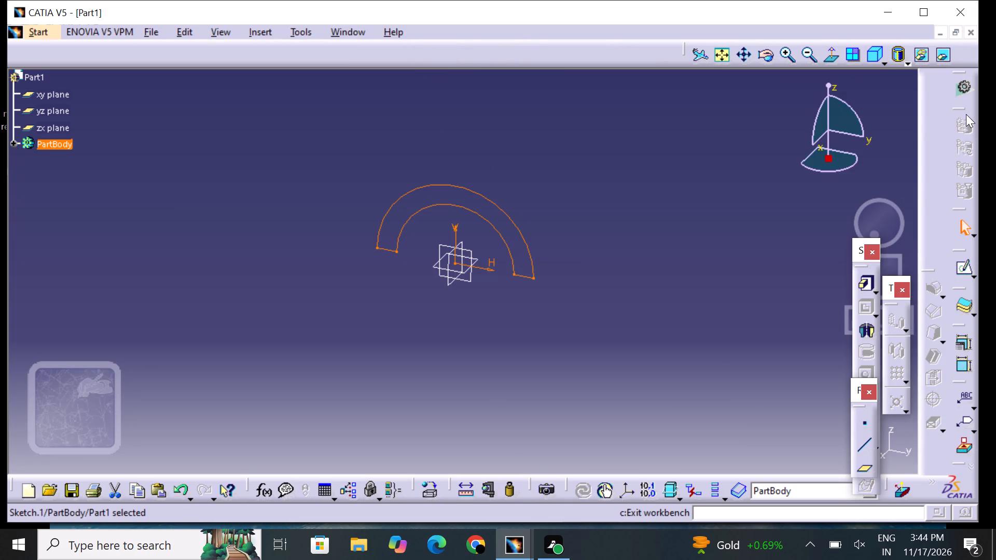
pyautogui.click(863, 289)
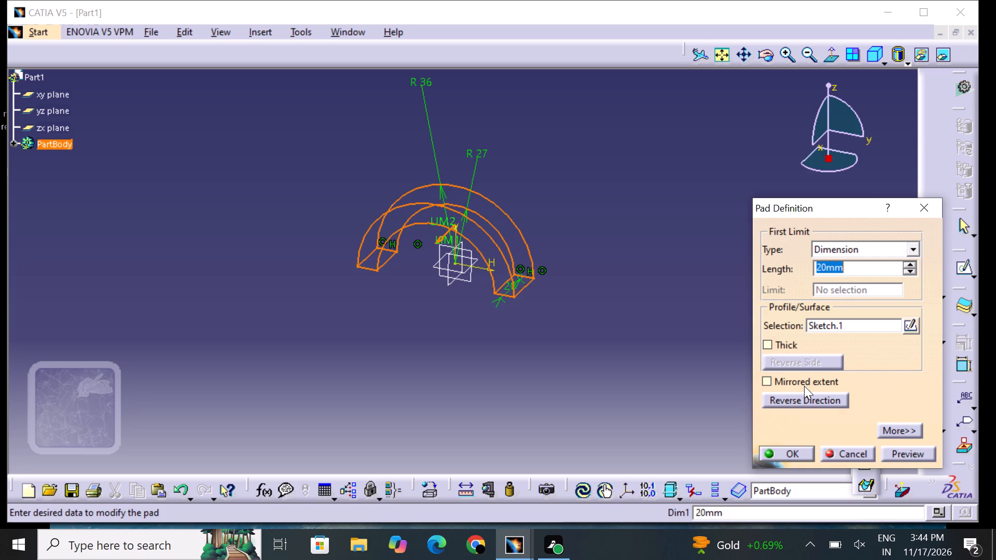
pyautogui.press('BackSpace')
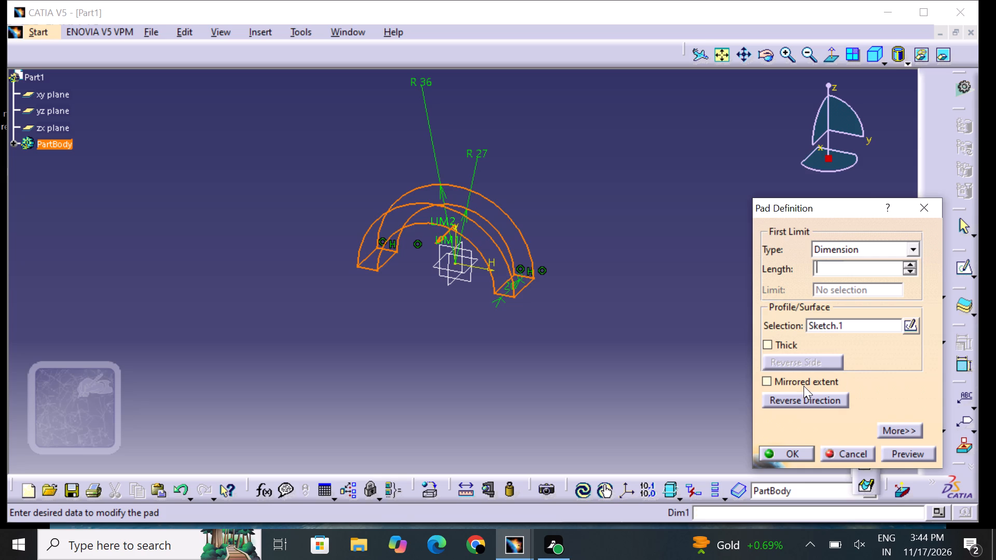
pyautogui.write('38')
pyautogui.press('Return')
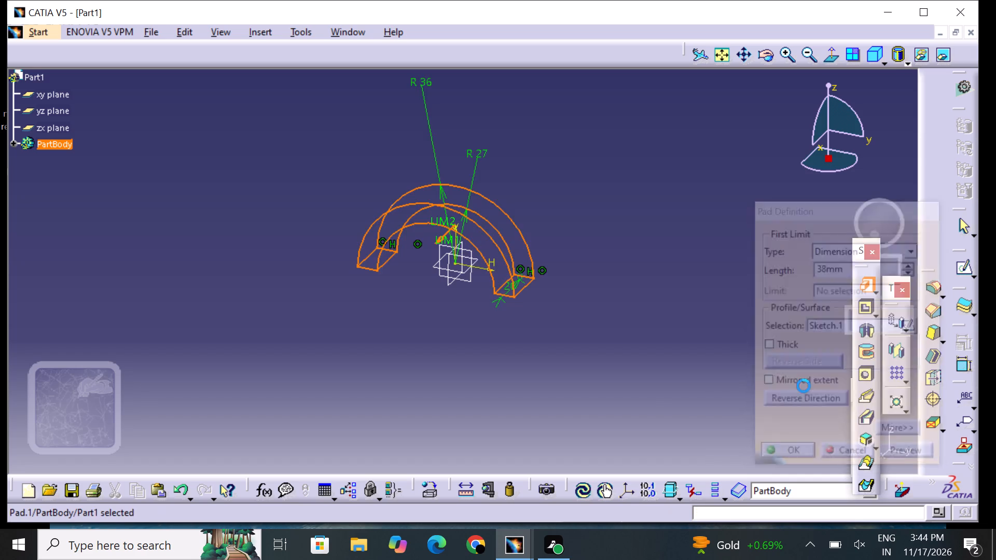
pyautogui.click(761, 355)
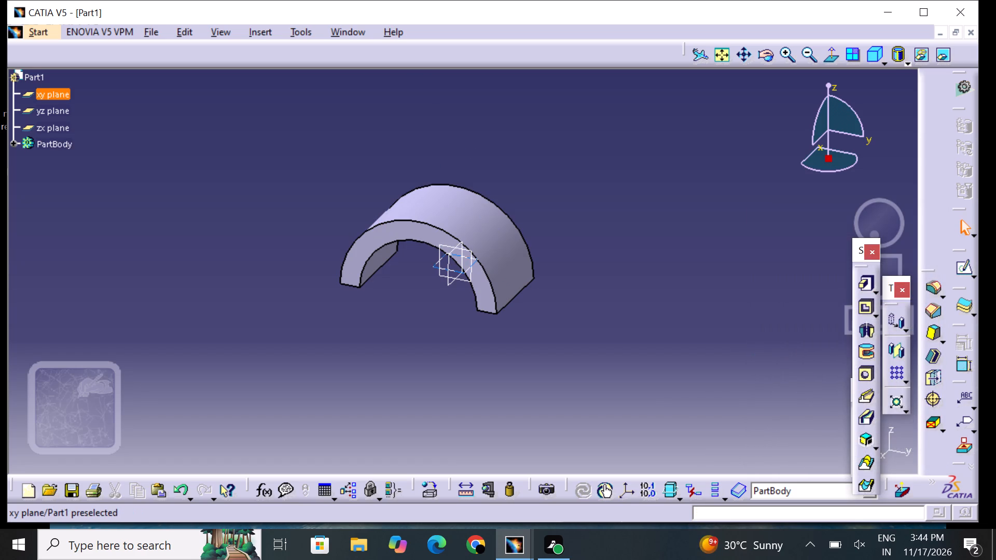
# Create a reference plane offset 60 mm from the xy plane.
pyautogui.moveTo(49, 95); pyautogui.dragTo(48, 101)
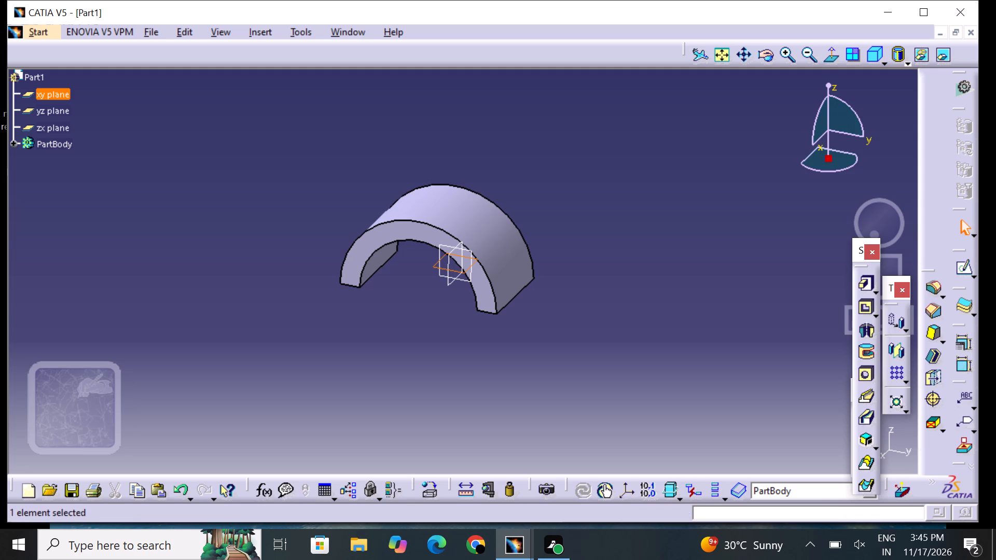
pyautogui.click(268, 35)
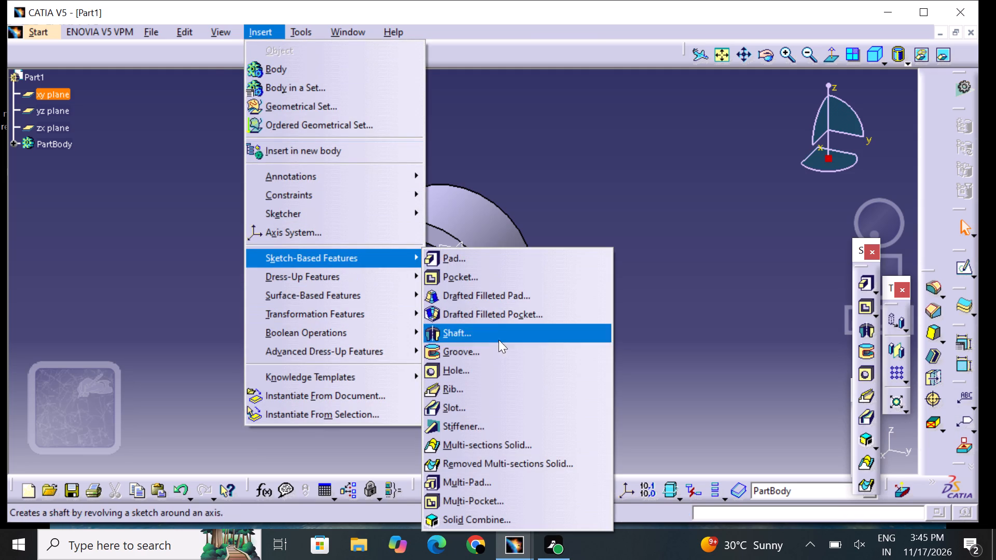
pyautogui.scroll(-4, 501, 342)
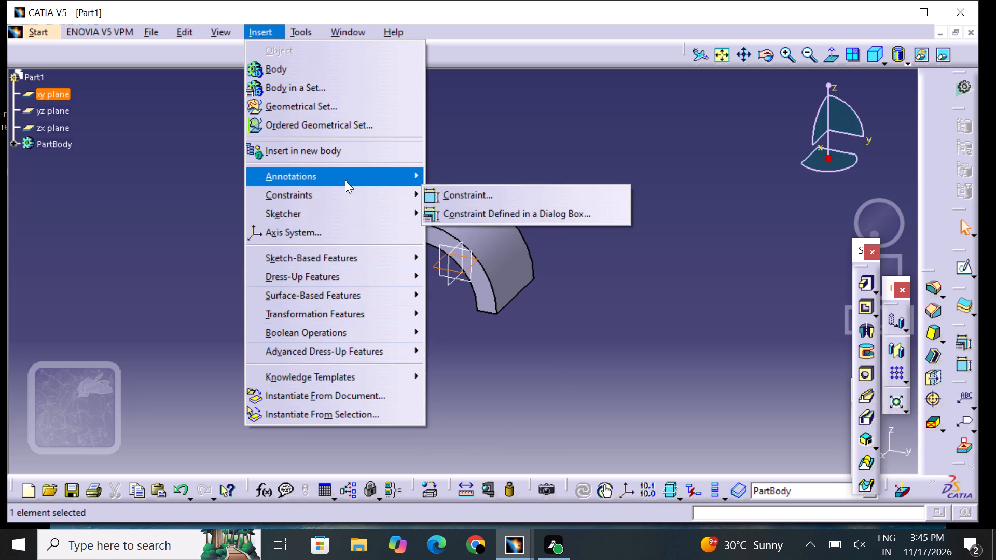
pyautogui.click(714, 397)
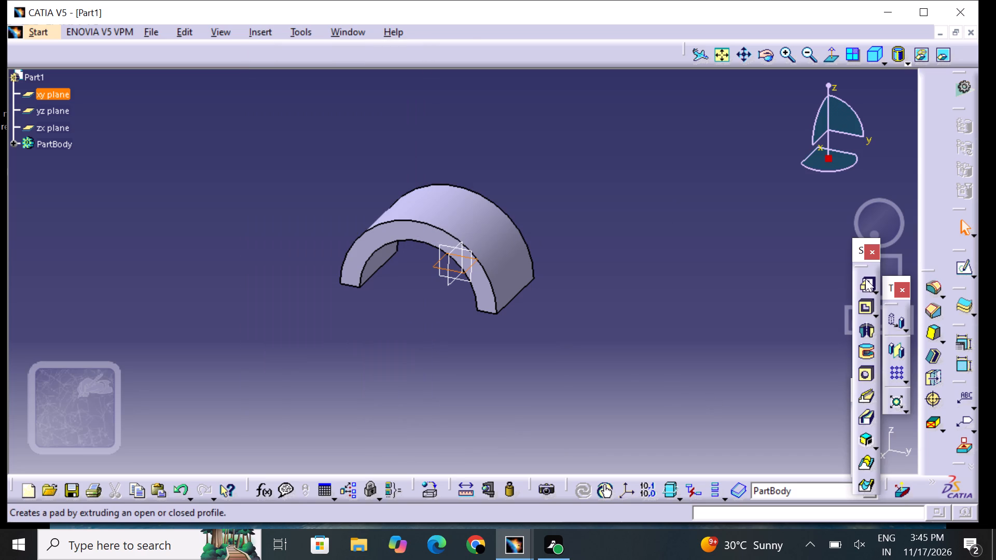
pyautogui.moveTo(861, 271); pyautogui.dragTo(876, 184)
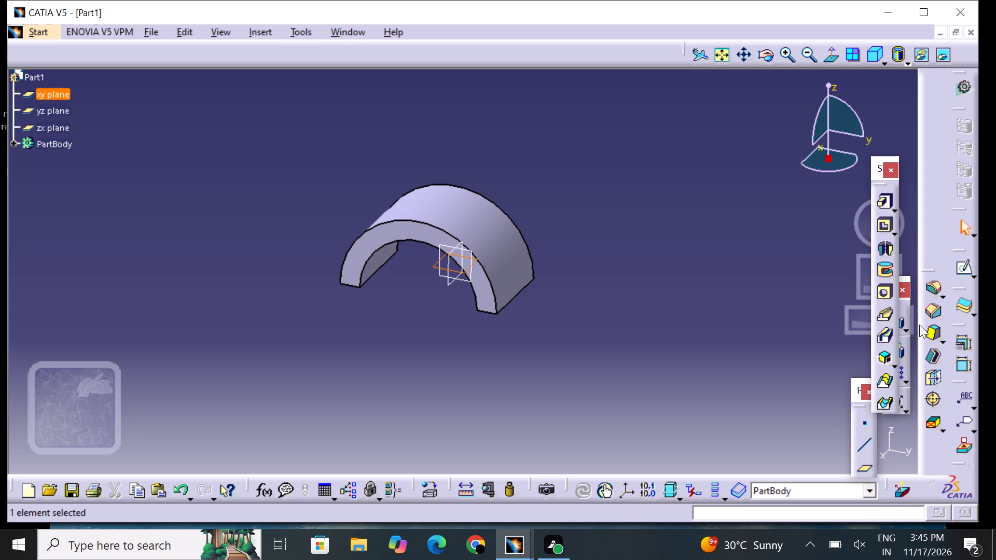
pyautogui.click(865, 463)
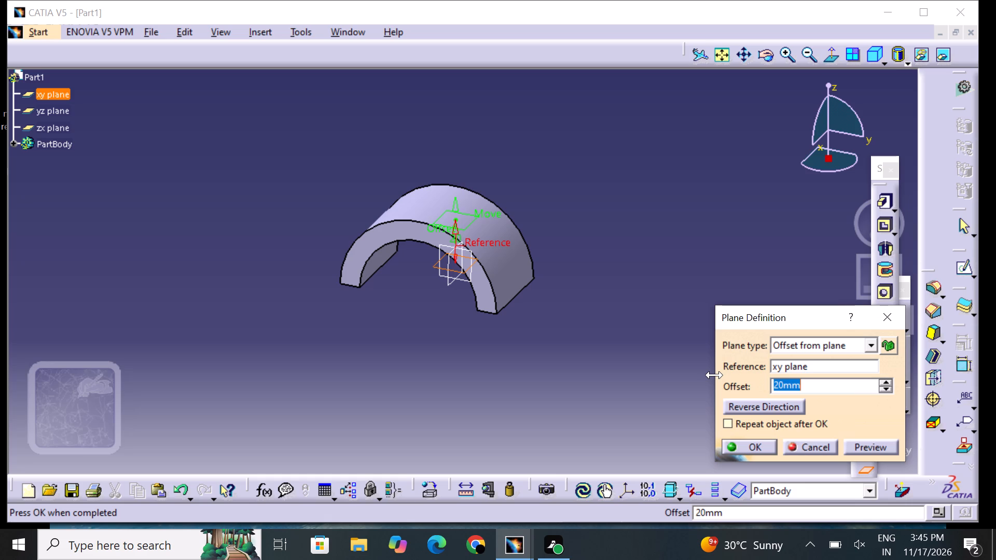
pyautogui.press('BackSpace')
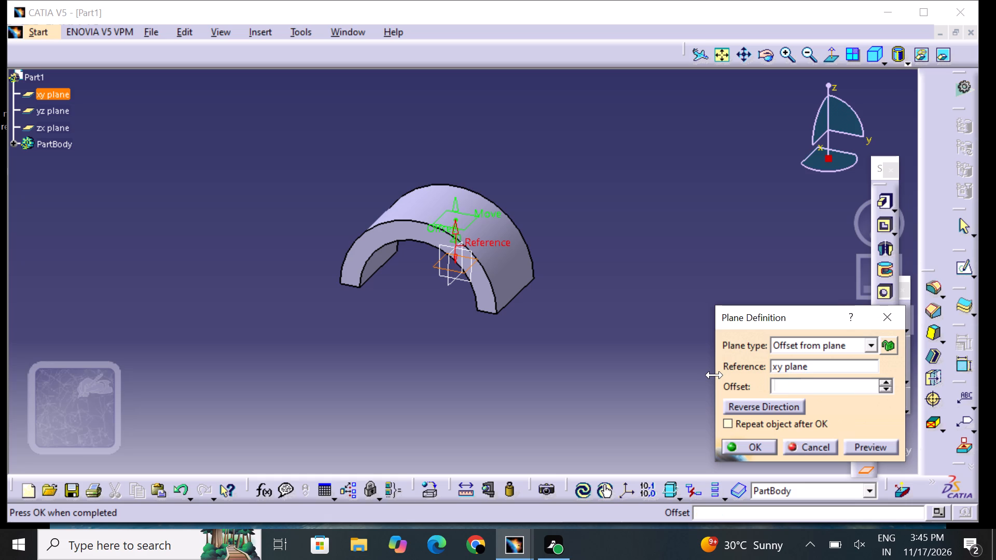
pyautogui.write('60')
pyautogui.click(753, 446)
pyautogui.click(646, 383)
# Open a new sketch on the offset plane above the arch.
pyautogui.moveTo(603, 340); pyautogui.dragTo(594, 387, button='middle')
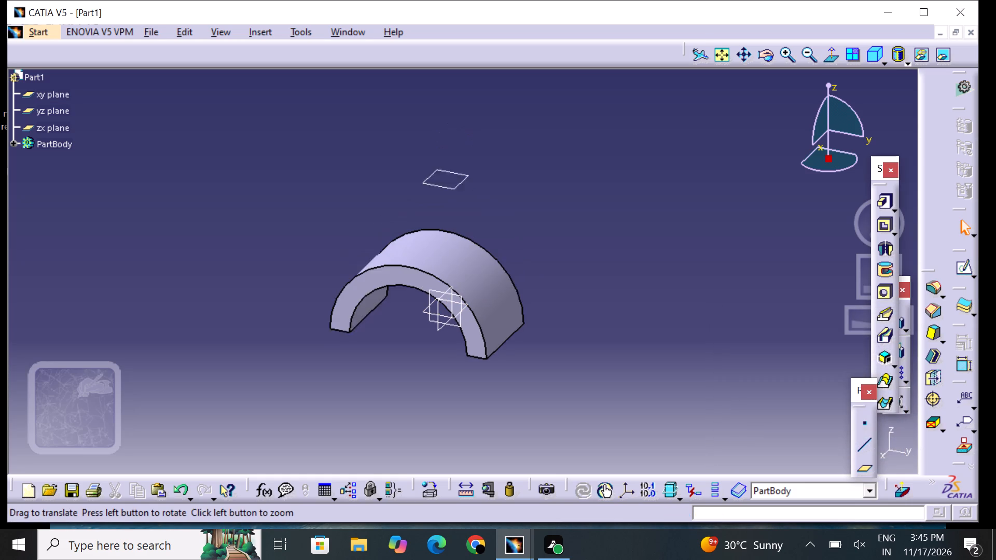
pyautogui.moveTo(594, 387); pyautogui.dragTo(596, 391, button='middle')
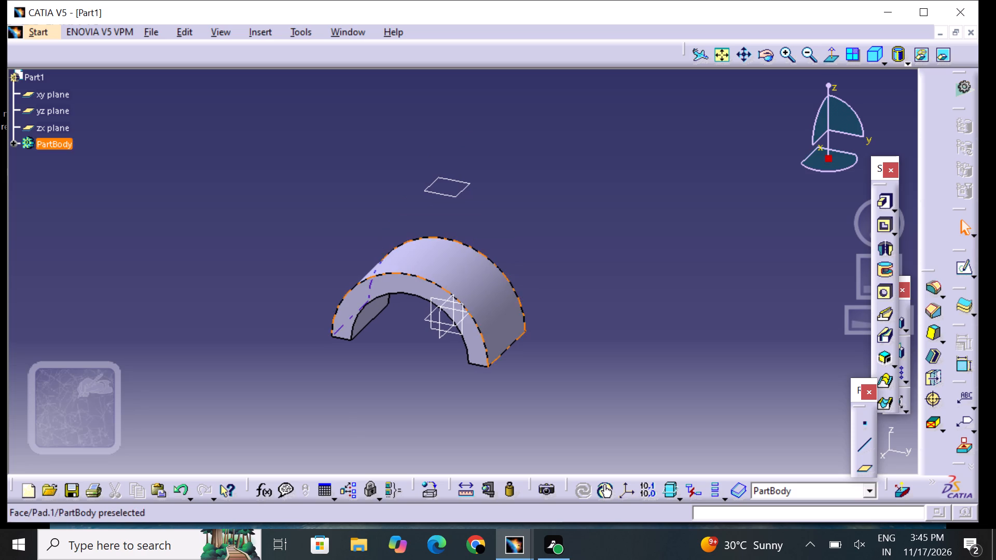
pyautogui.click(458, 191)
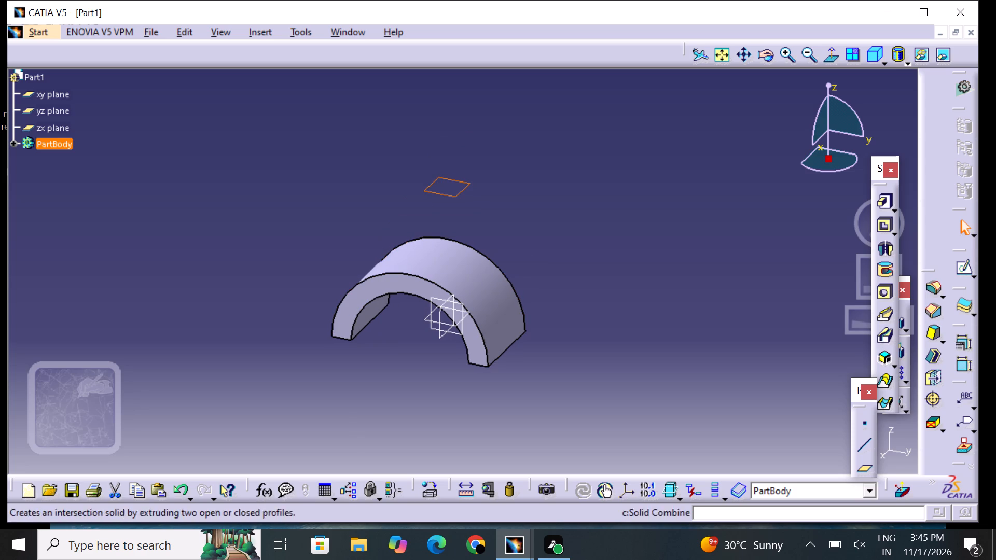
pyautogui.click(963, 270)
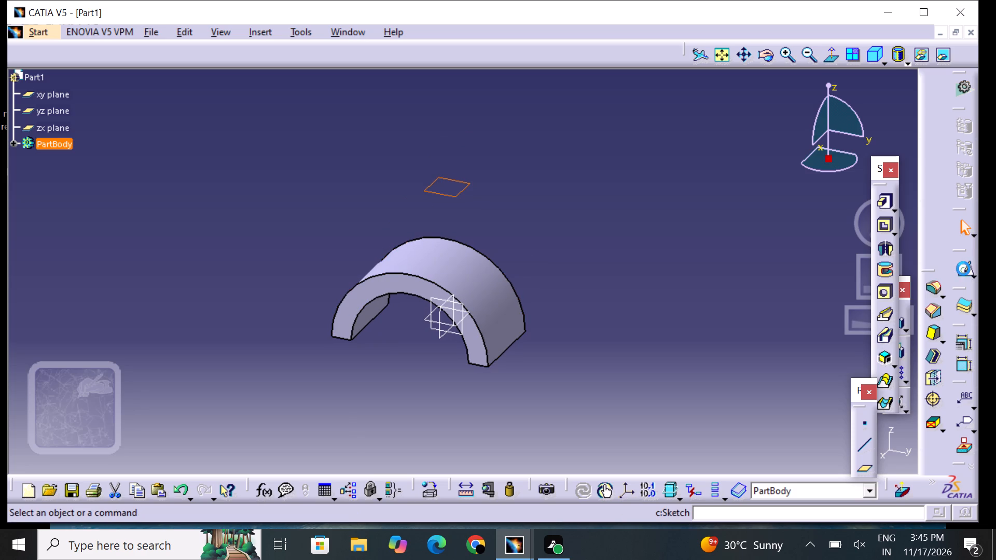
pyautogui.moveTo(537, 310); pyautogui.dragTo(665, 220, button='middle')
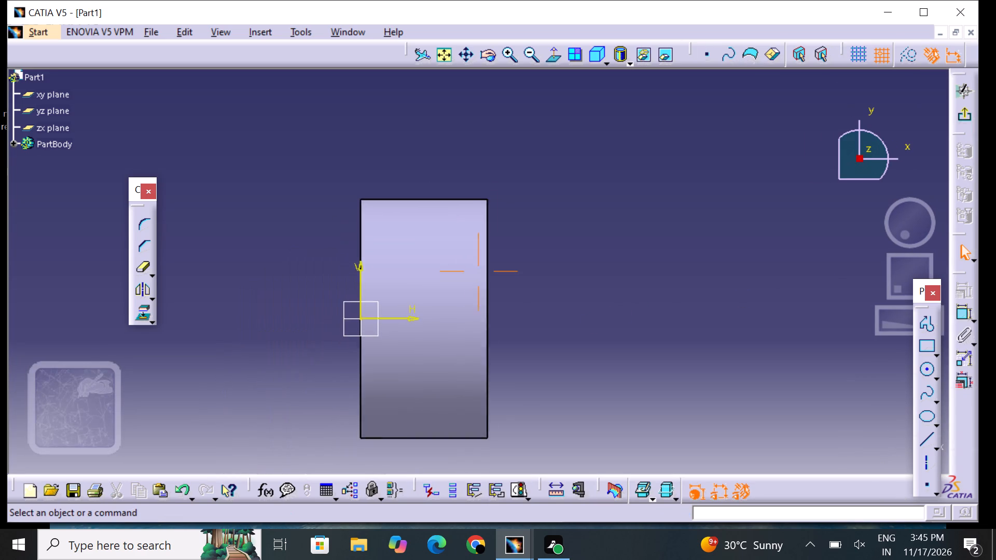
pyautogui.moveTo(665, 220); pyautogui.dragTo(670, 216, button='middle')
pyautogui.moveTo(569, 285); pyautogui.dragTo(659, 234, button='middle')
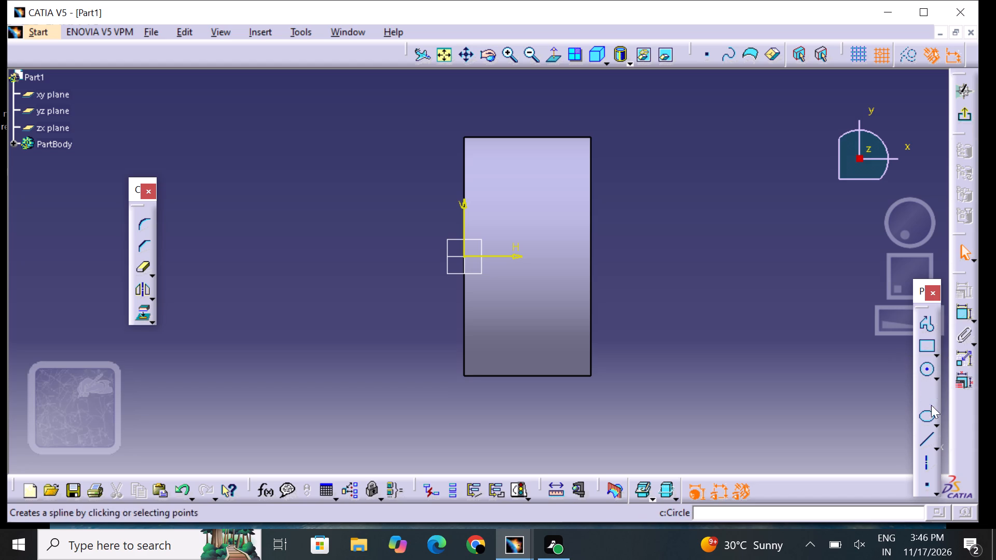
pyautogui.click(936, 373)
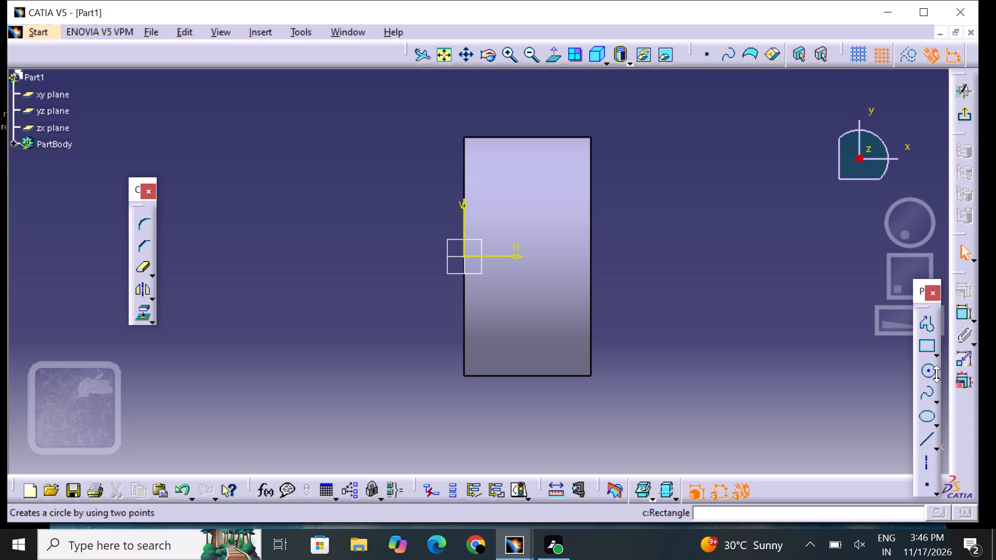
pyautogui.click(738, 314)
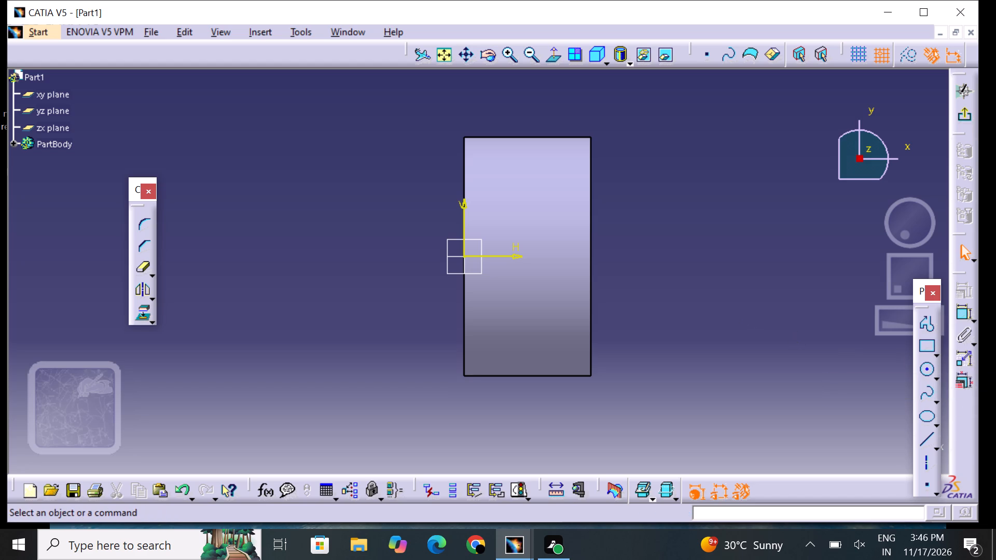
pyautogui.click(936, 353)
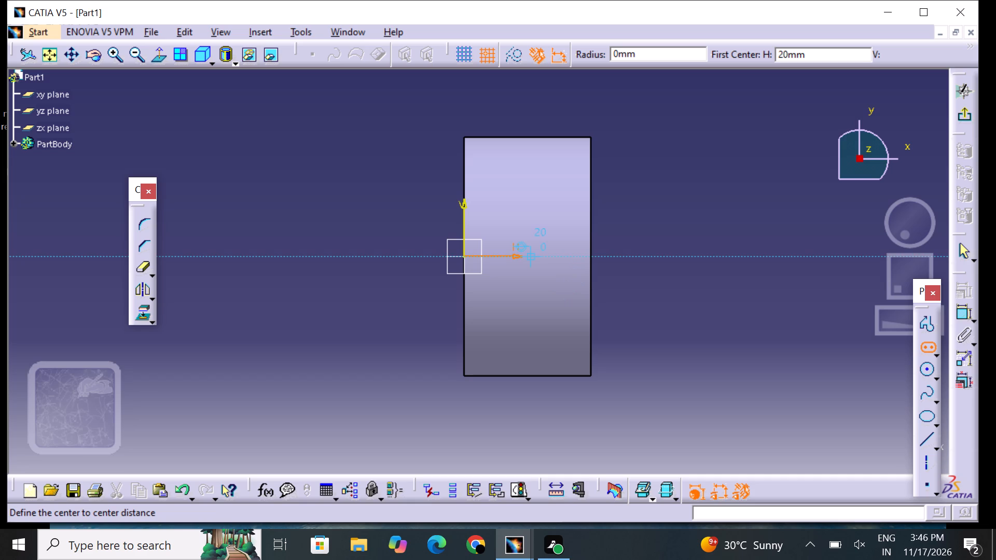
# Draw a vertical axis line at H 20 mm, extending beyond both ends of the arch.
pyautogui.click(927, 462)
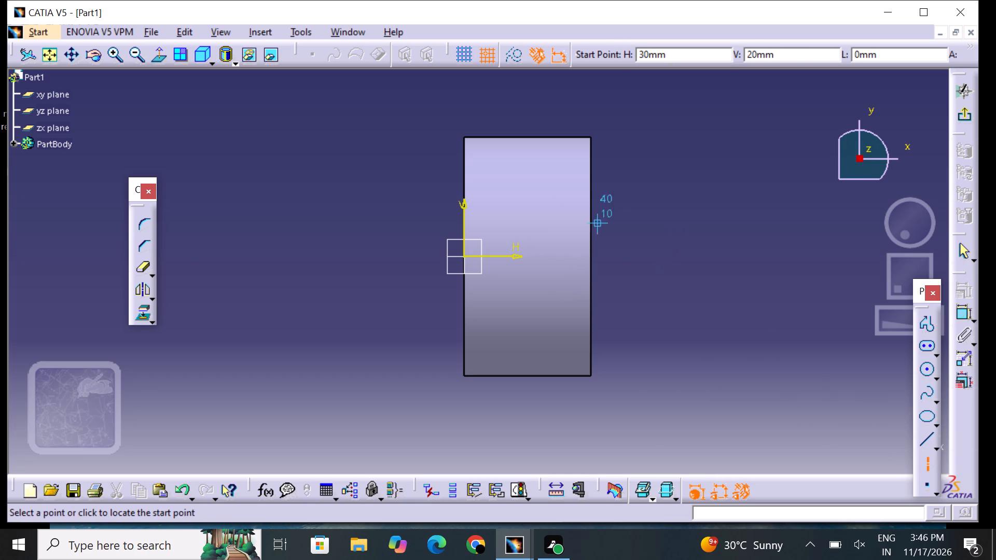
pyautogui.click(530, 101)
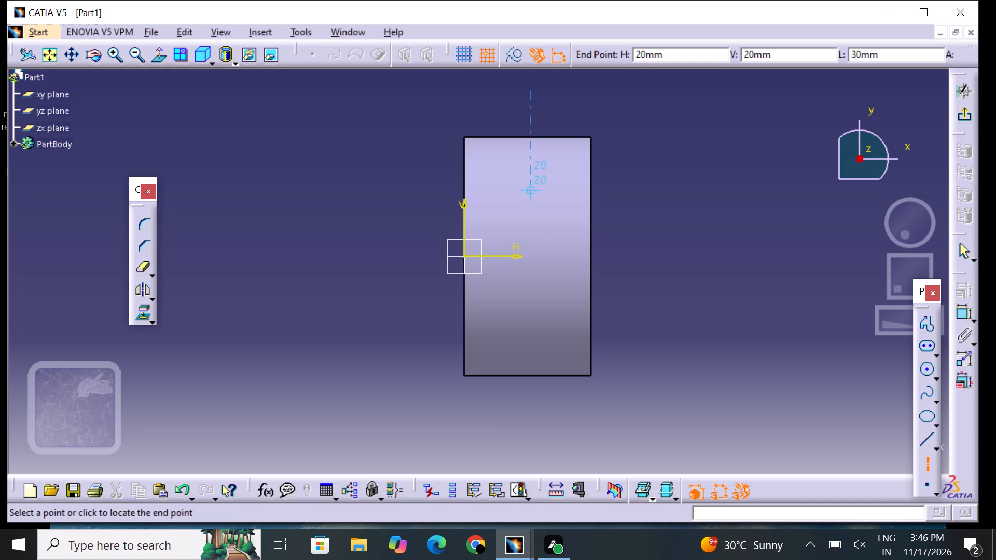
pyautogui.click(528, 429)
pyautogui.moveTo(648, 448); pyautogui.dragTo(650, 469)
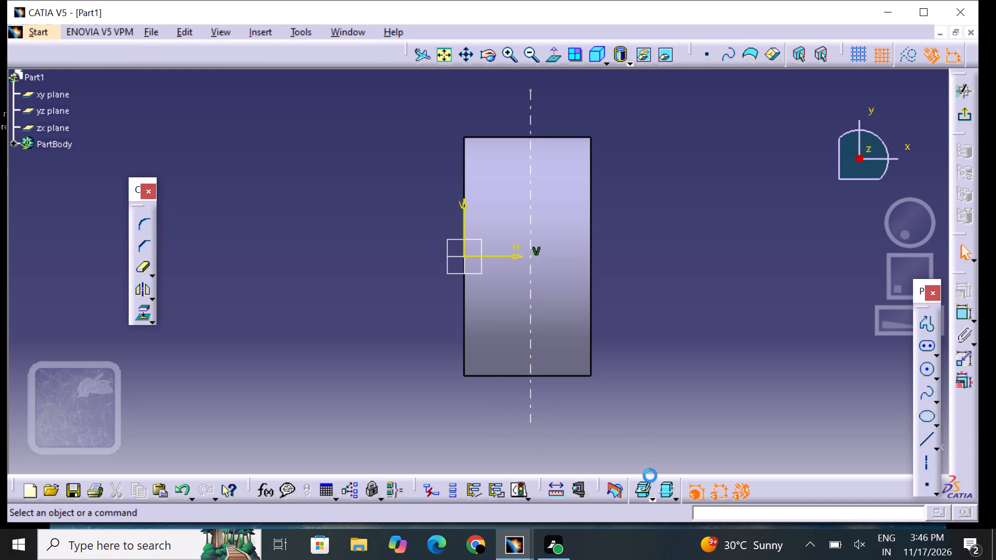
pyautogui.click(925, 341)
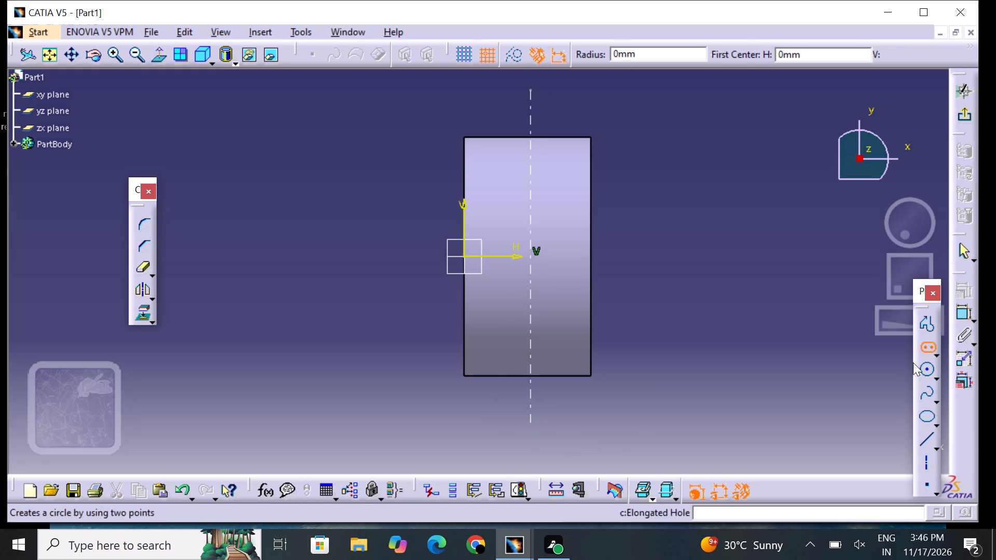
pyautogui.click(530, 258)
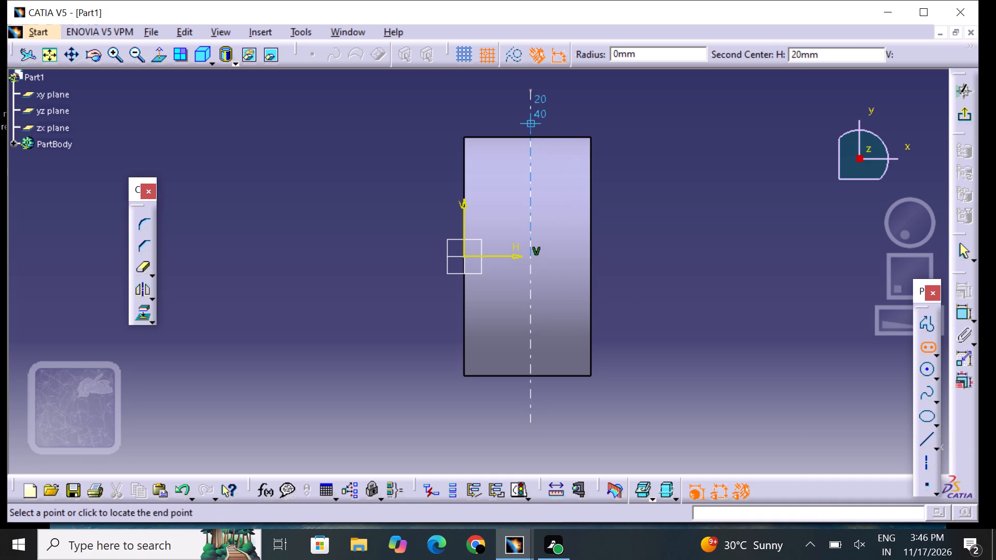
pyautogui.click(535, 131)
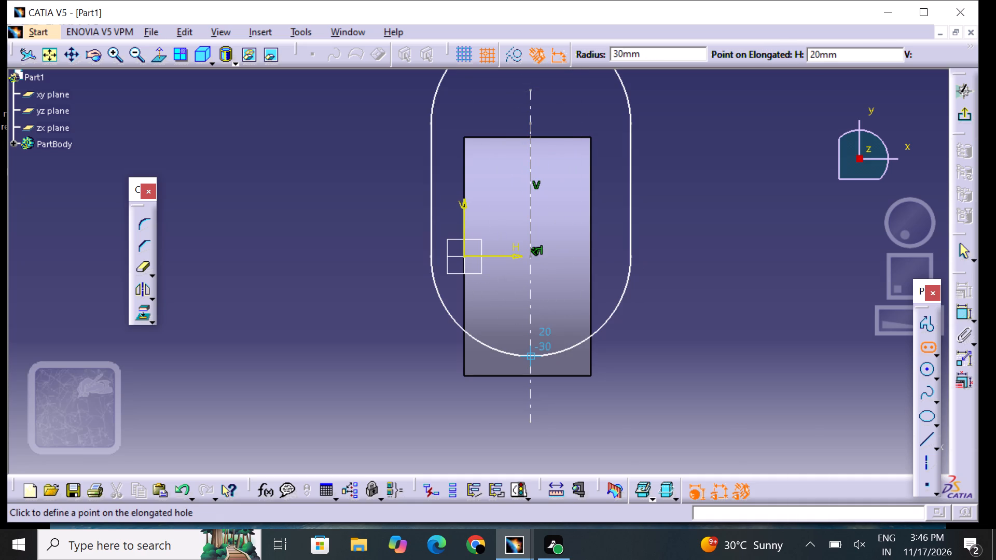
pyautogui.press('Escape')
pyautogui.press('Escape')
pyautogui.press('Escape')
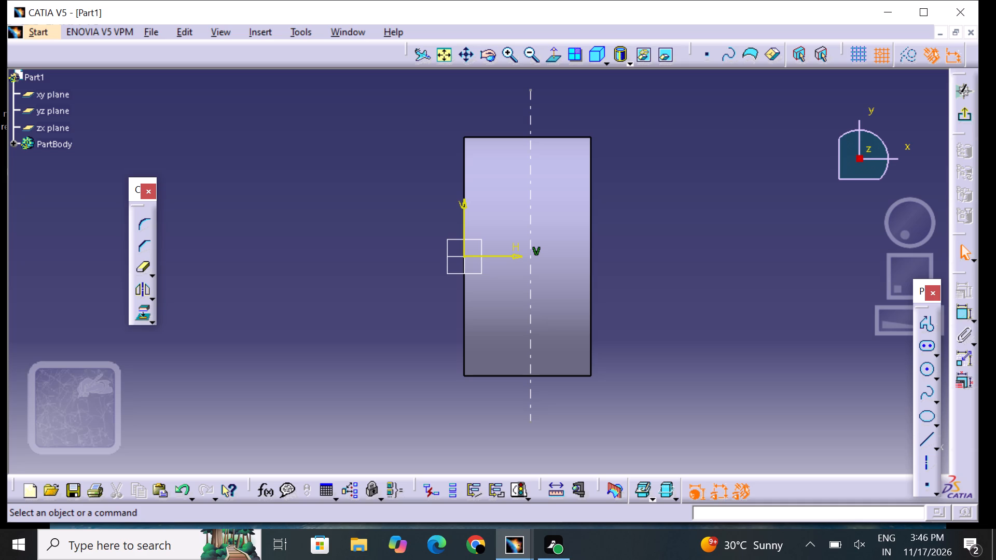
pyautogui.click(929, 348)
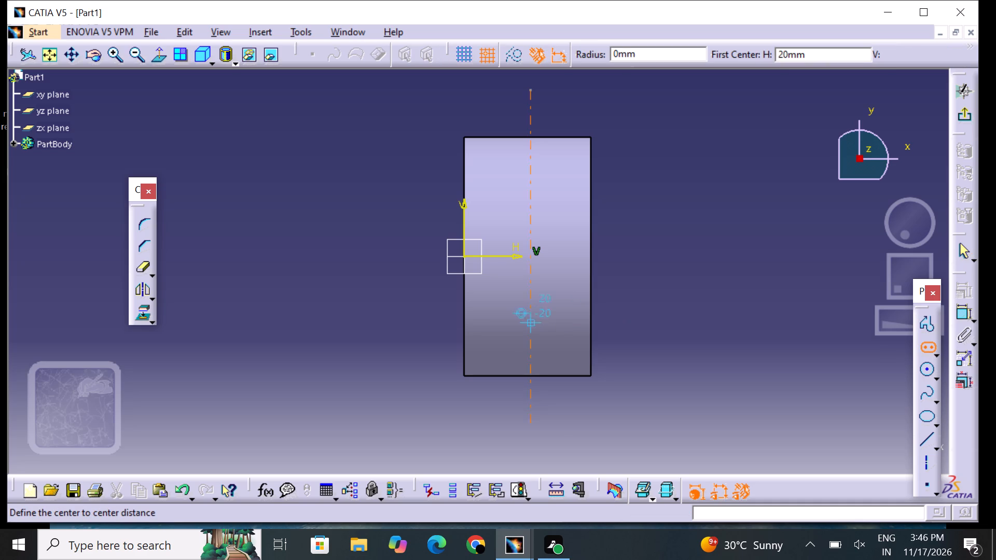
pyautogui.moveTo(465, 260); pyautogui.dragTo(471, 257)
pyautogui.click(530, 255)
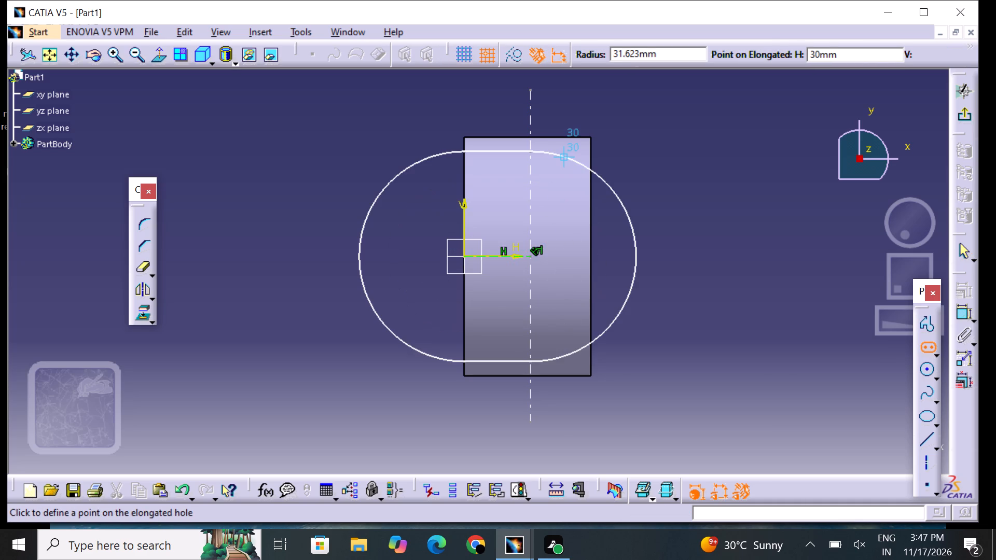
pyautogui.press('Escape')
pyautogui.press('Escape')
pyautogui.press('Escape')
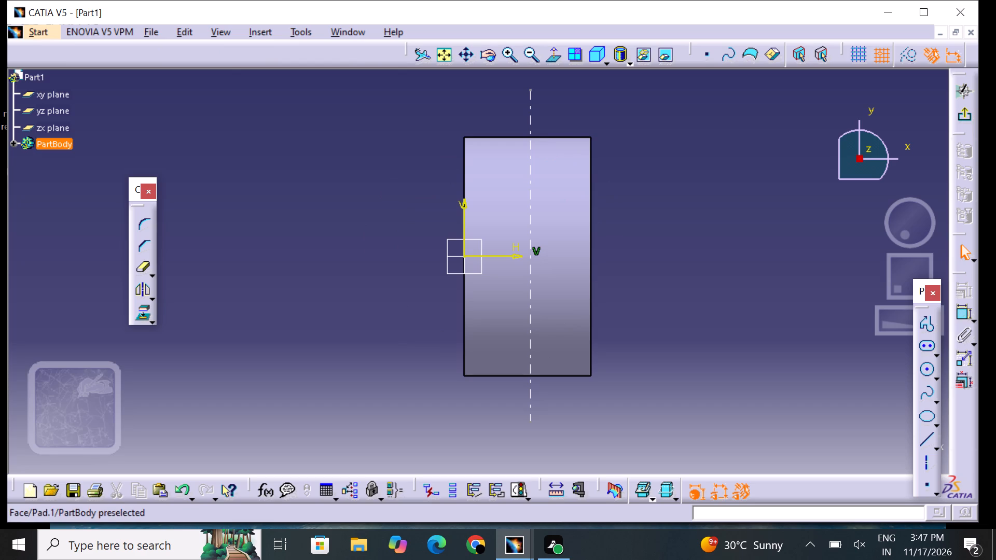
# Sketch a vertical elongated hole on the axis, centred at about V -20 mm and V 0, with a radius of about 41 mm.
pyautogui.click(924, 346)
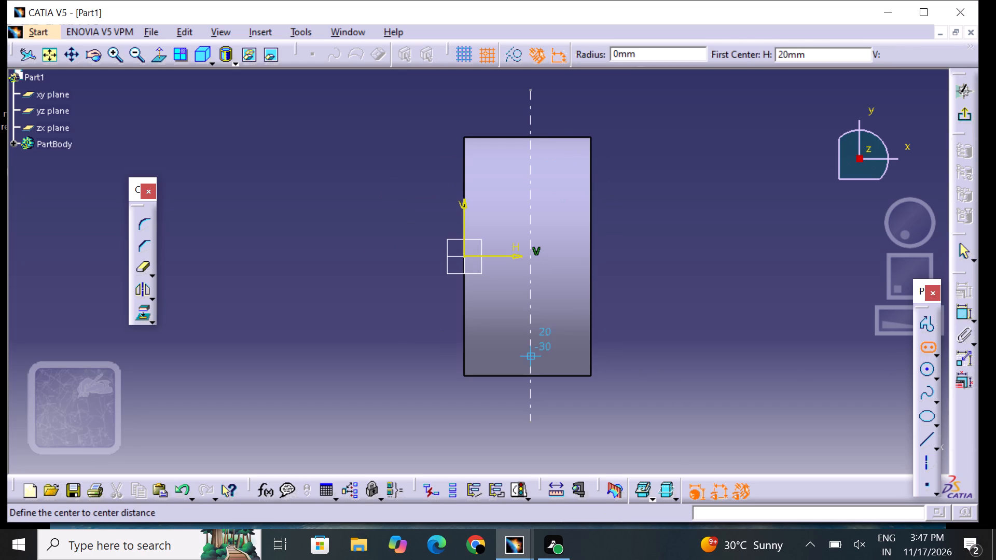
pyautogui.click(524, 313)
pyautogui.click(528, 254)
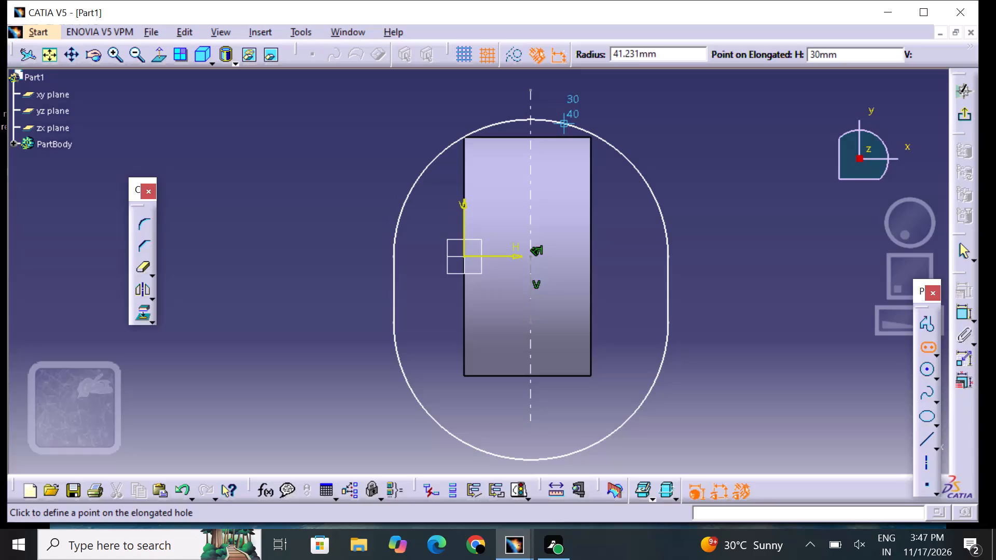
pyautogui.click(556, 131)
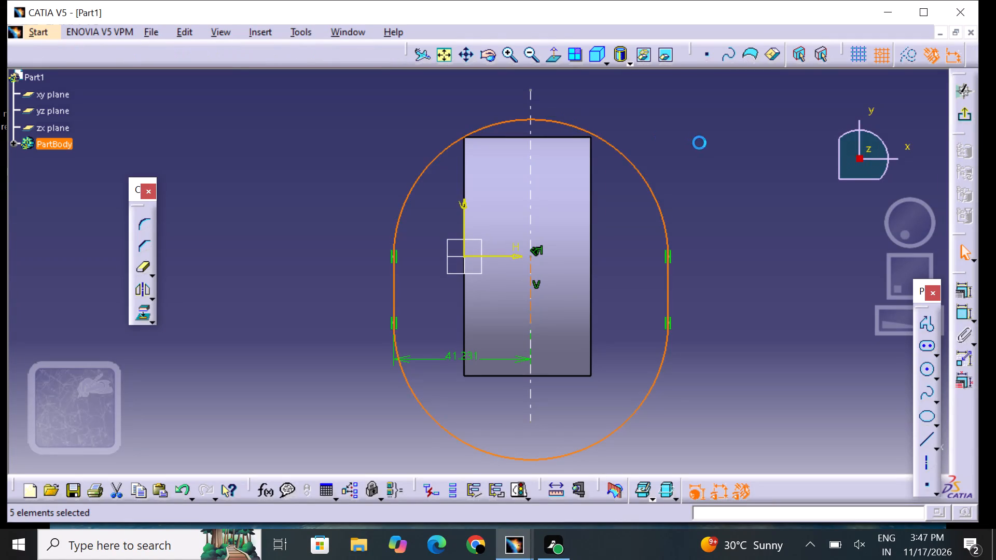
pyautogui.moveTo(703, 145); pyautogui.dragTo(703, 151)
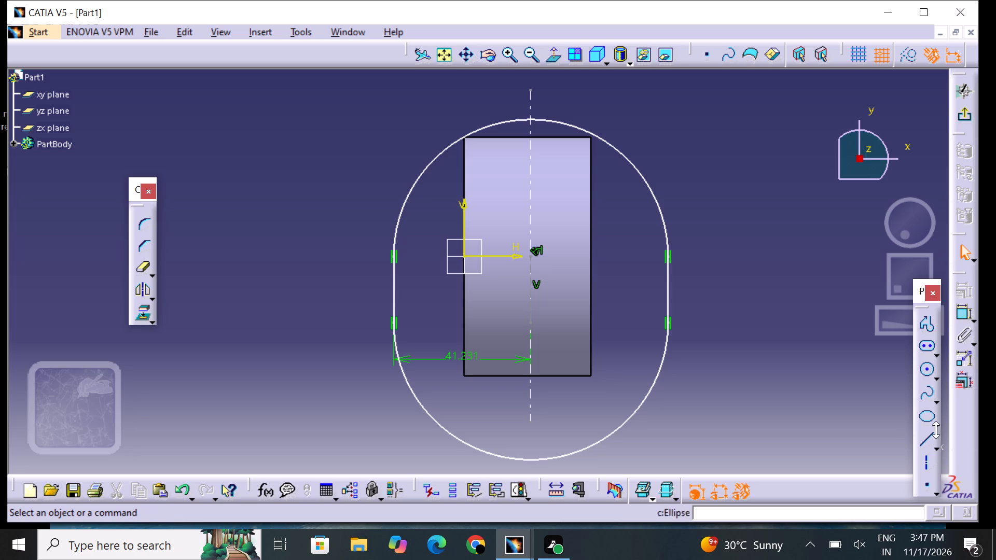
# Draw a horizontal axis line from the sketch origin along H, ending just beyond the elongated hole's outline.
pyautogui.click(925, 466)
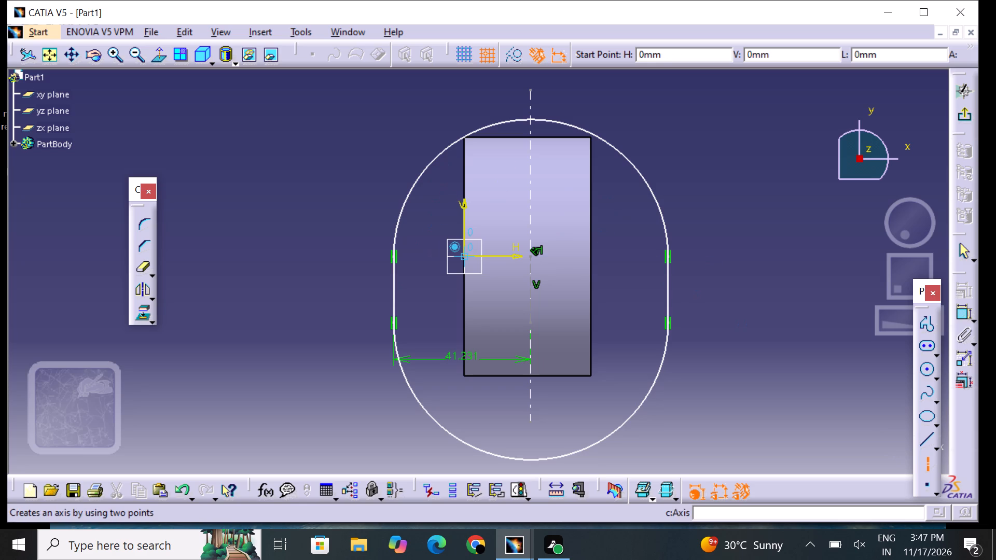
pyautogui.click(463, 254)
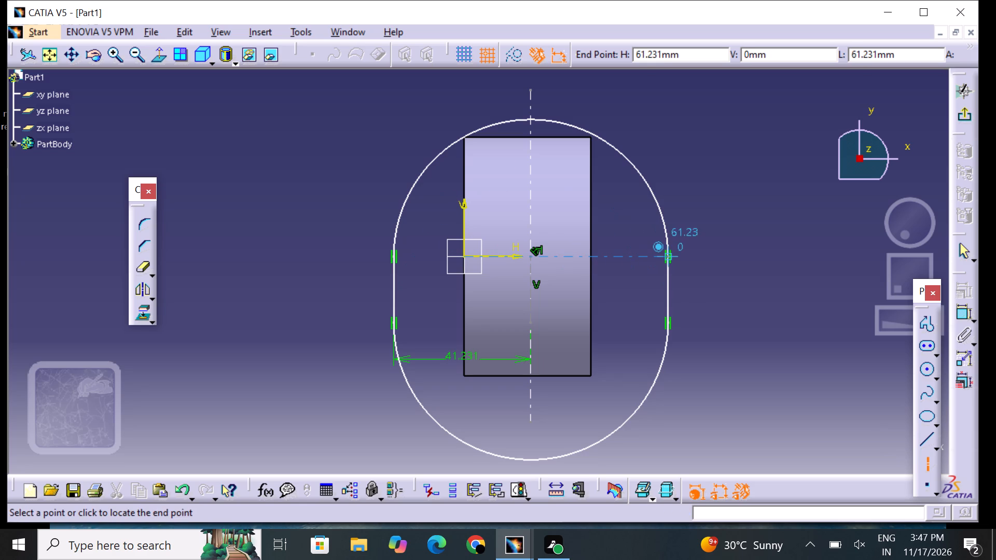
pyautogui.click(709, 260)
pyautogui.click(735, 315)
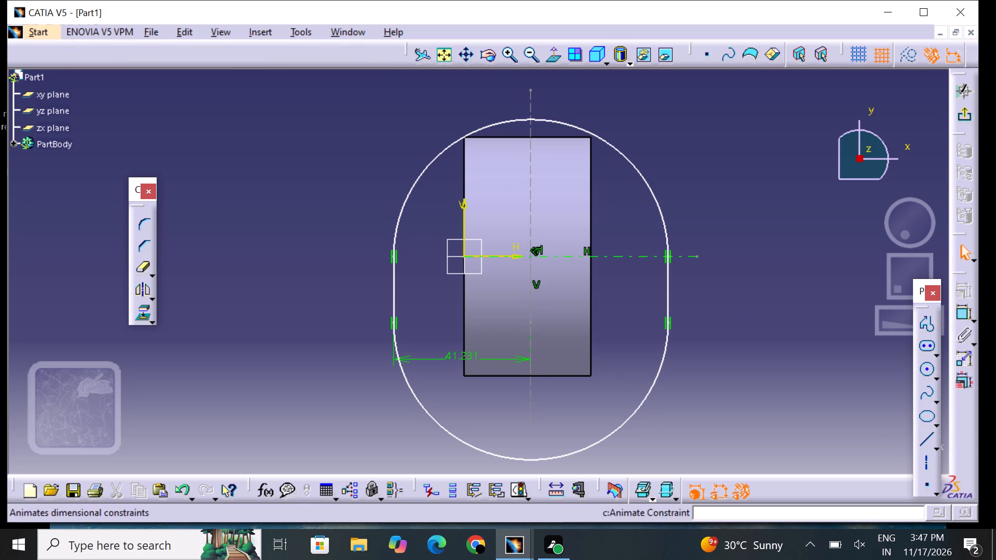
# Constrain the horizontal axis's free endpoint coincident with the pad's long edge opposite the origin.
pyautogui.click(969, 317)
pyautogui.click(697, 256)
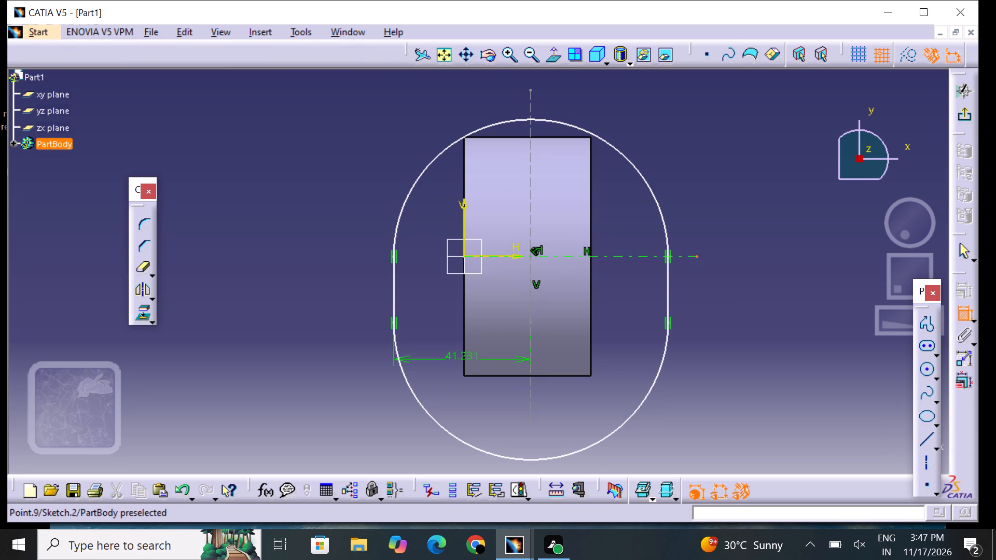
pyautogui.click(589, 265)
pyautogui.rightClick(589, 265)
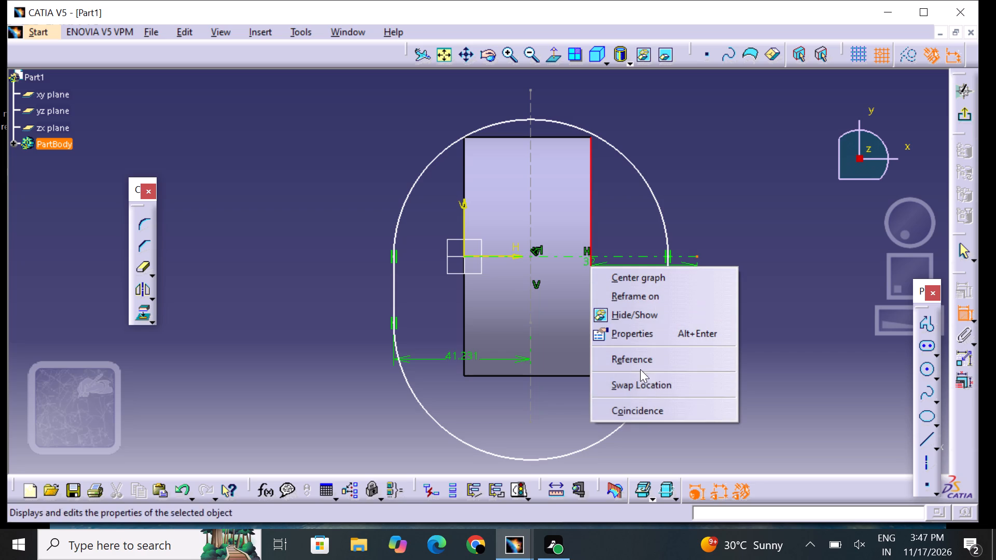
pyautogui.click(649, 407)
pyautogui.click(713, 379)
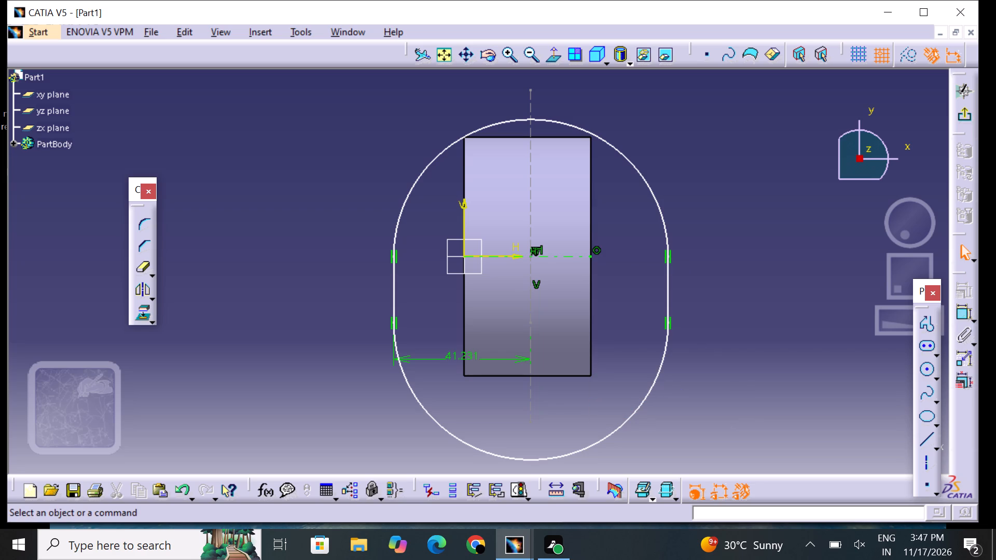
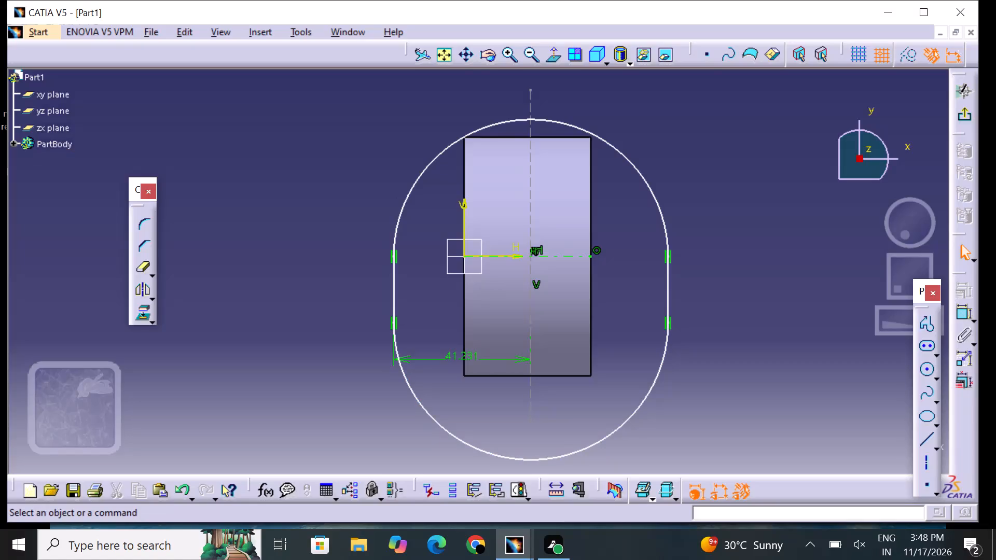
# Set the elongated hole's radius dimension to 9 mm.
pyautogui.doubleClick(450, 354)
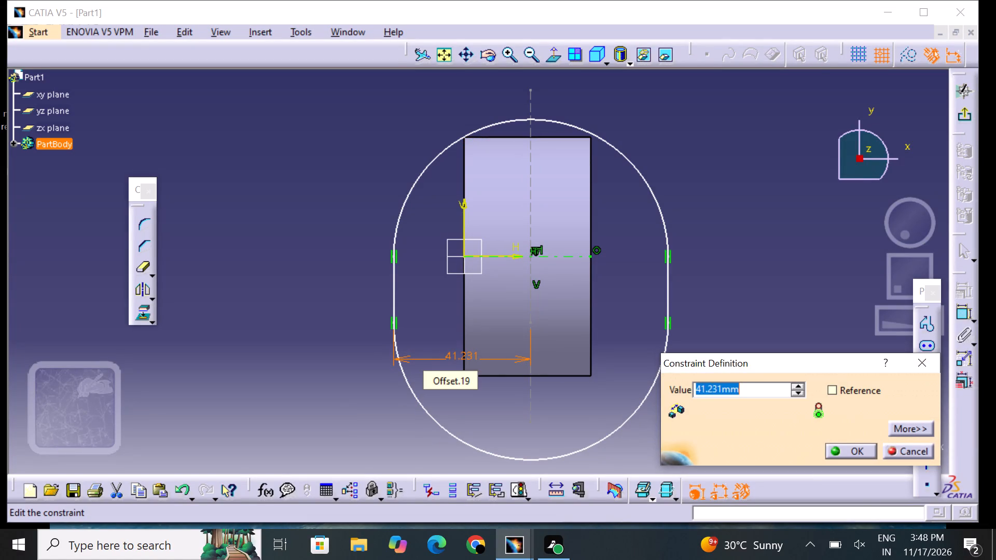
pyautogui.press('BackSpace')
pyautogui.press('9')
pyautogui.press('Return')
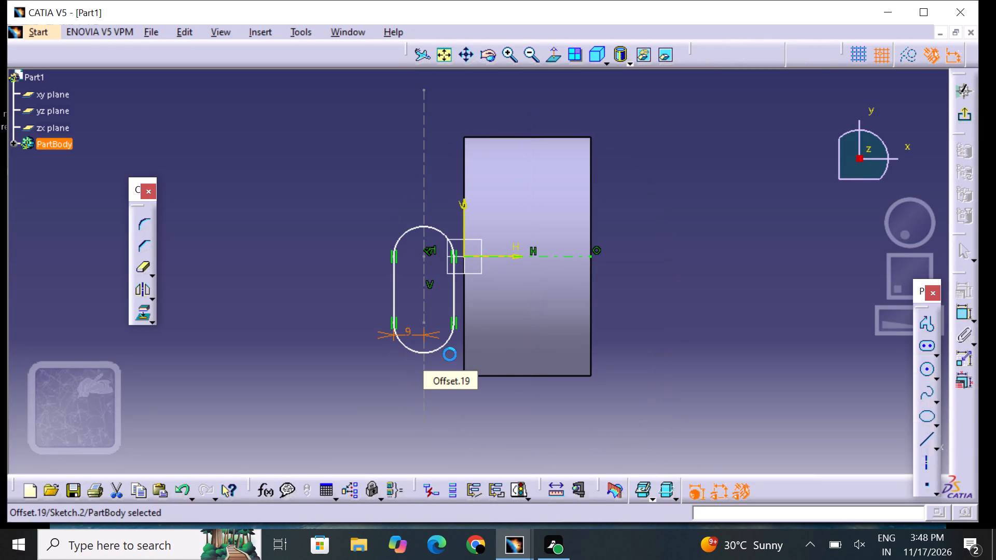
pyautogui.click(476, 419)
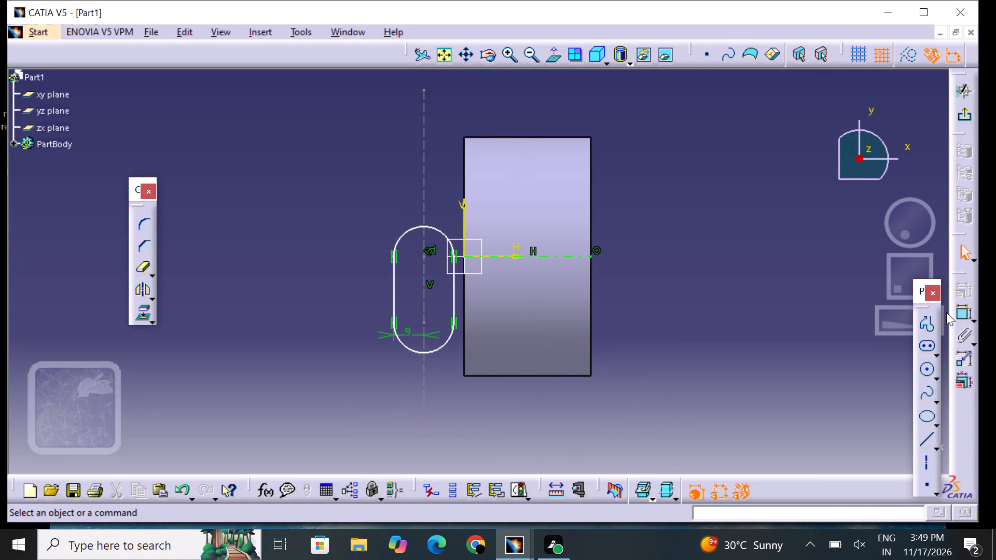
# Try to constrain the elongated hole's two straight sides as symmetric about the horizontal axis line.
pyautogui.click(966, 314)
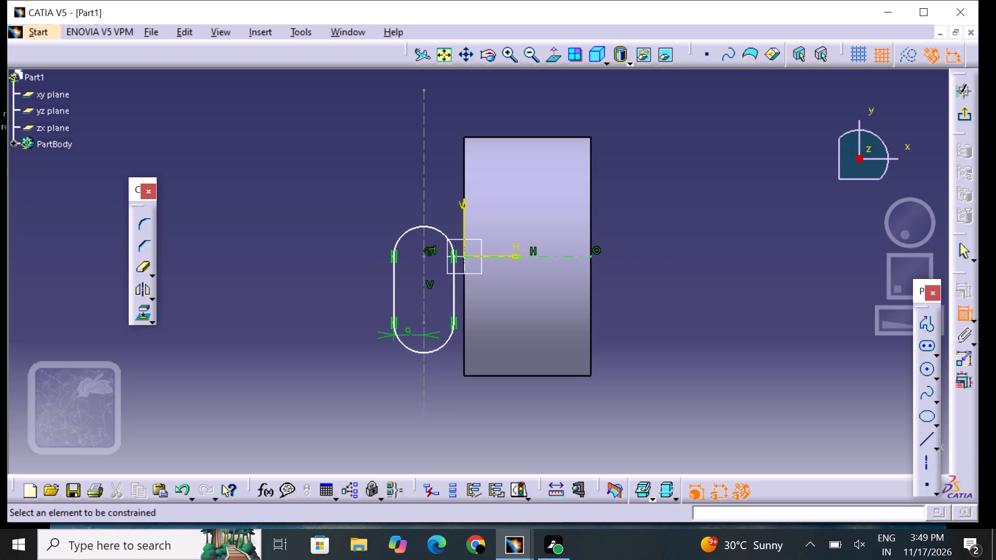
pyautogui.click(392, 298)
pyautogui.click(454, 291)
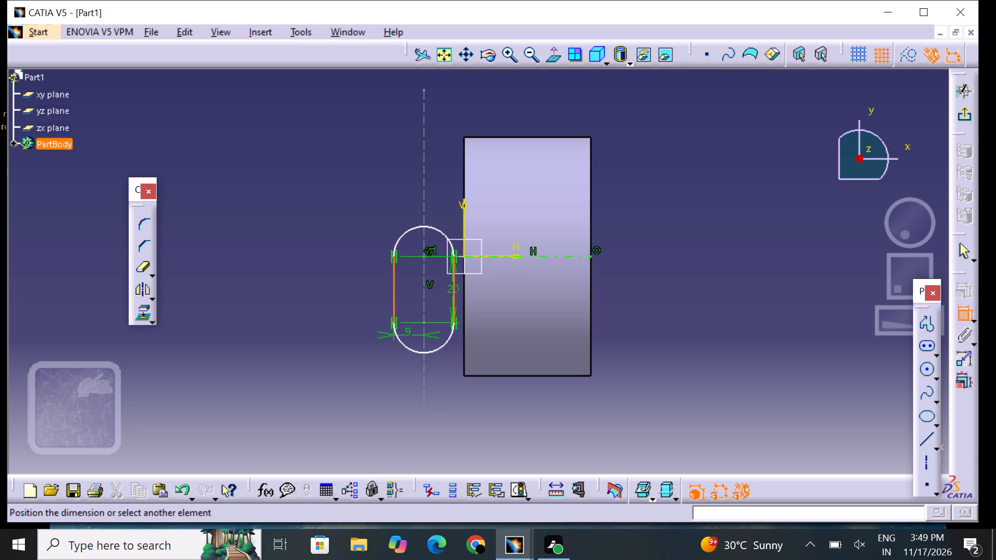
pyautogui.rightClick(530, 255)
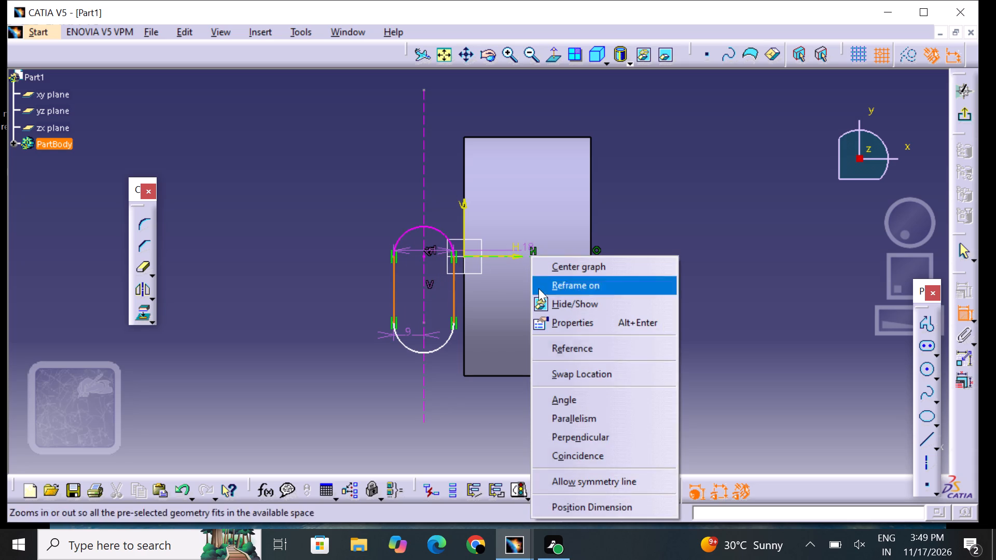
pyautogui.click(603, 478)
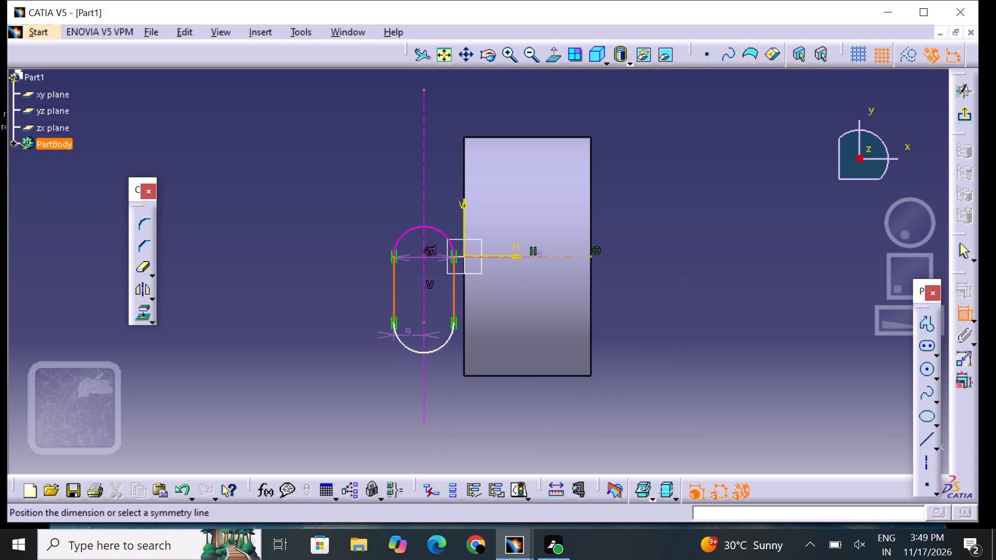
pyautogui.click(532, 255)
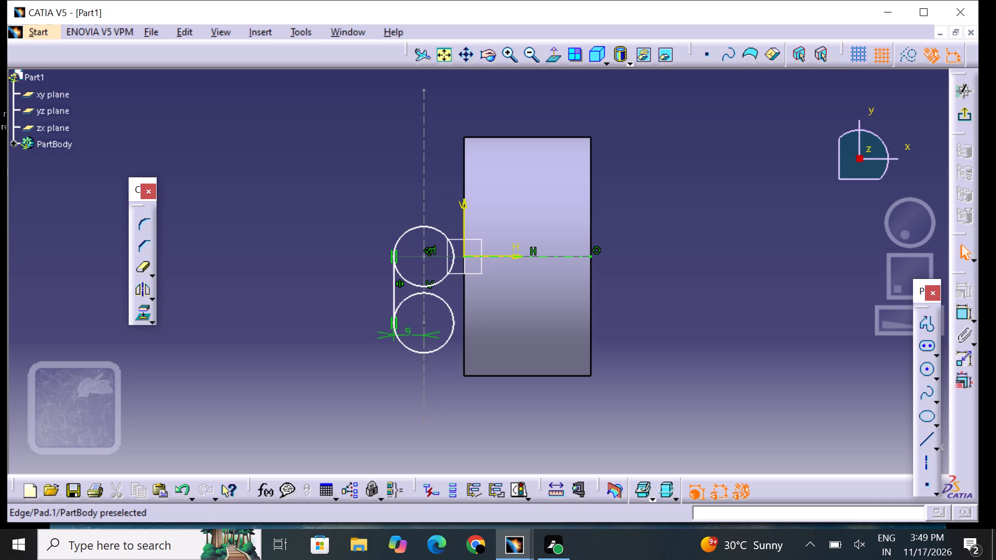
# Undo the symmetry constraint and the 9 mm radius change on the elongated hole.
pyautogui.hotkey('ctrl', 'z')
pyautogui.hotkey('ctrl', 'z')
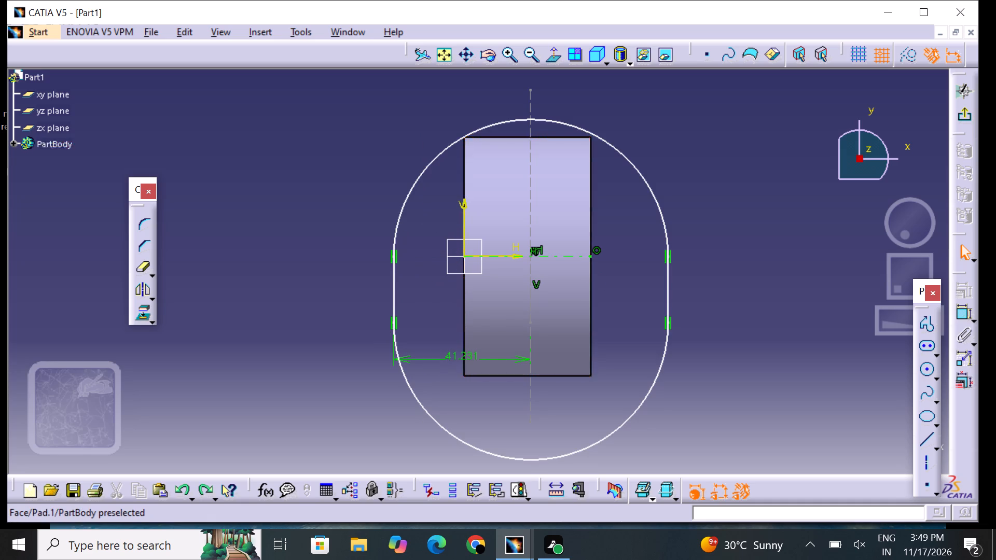
# Delete the radius dimension between the elongated hole's straight side and its vertical centre line.
pyautogui.click(442, 359)
pyautogui.rightClick(442, 359)
pyautogui.click(467, 319)
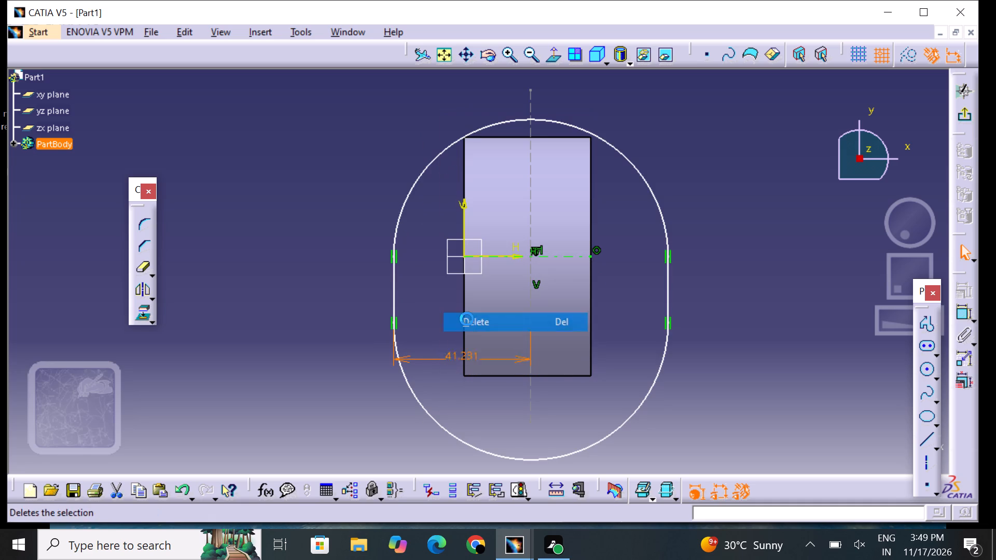
pyautogui.click(532, 195)
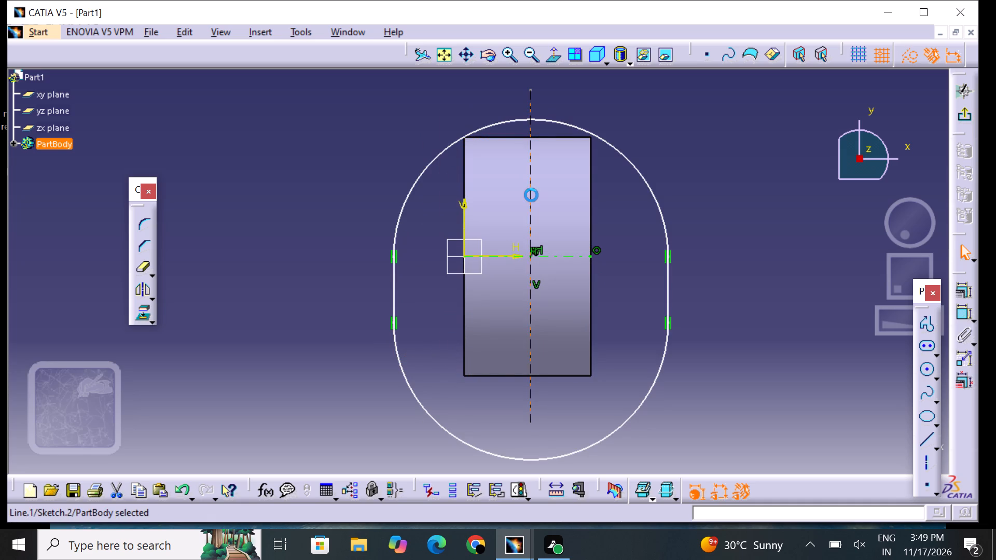
pyautogui.click(811, 355)
# Constrain the elongated hole's two straight sides as symmetric about the vertical axis.
pyautogui.click(960, 307)
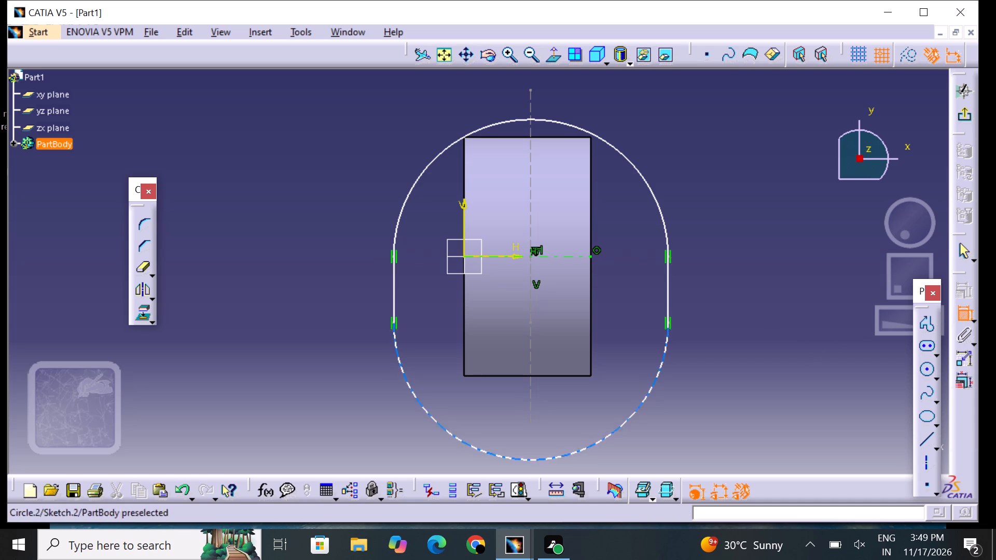
pyautogui.click(395, 299)
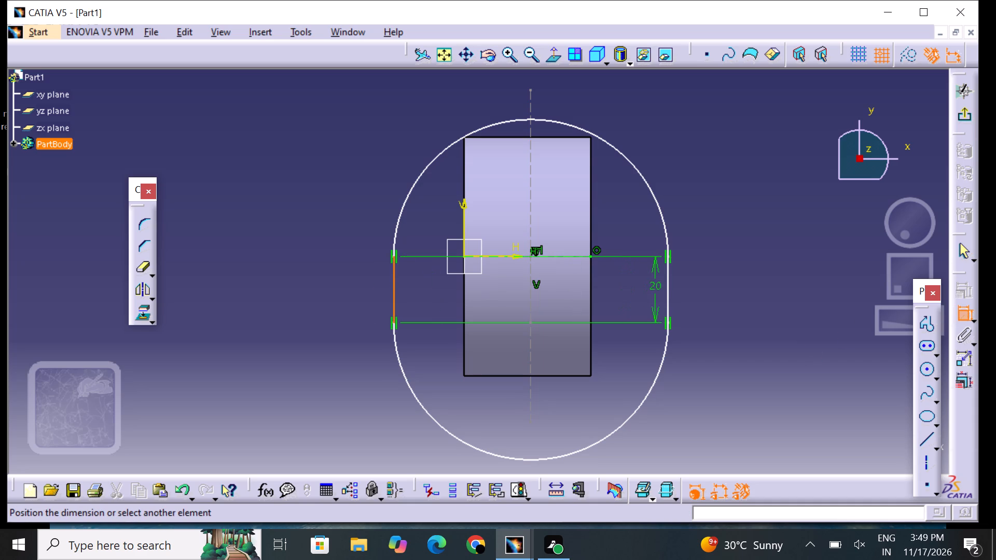
pyautogui.click(667, 281)
pyautogui.rightClick(576, 272)
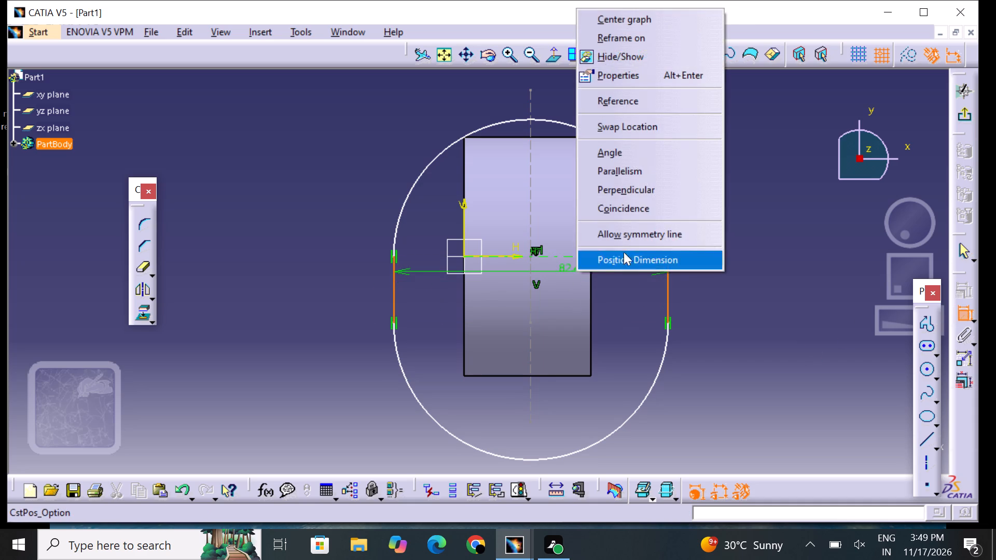
pyautogui.click(614, 231)
pyautogui.click(530, 191)
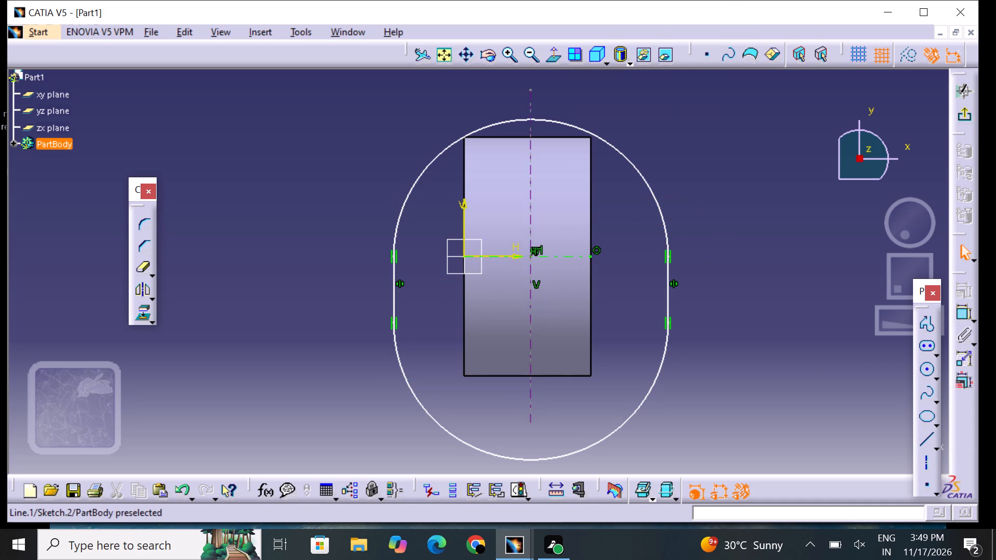
pyautogui.click(624, 231)
# Dimension the length of the elongated hole's straight side on the origin side of the axis and set it to 76 mm.
pyautogui.click(962, 314)
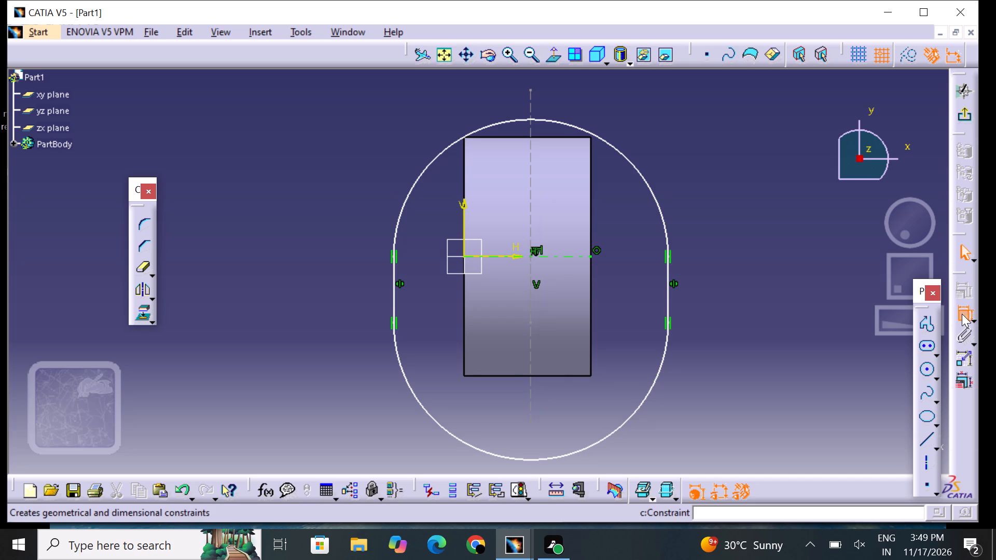
pyautogui.click(393, 279)
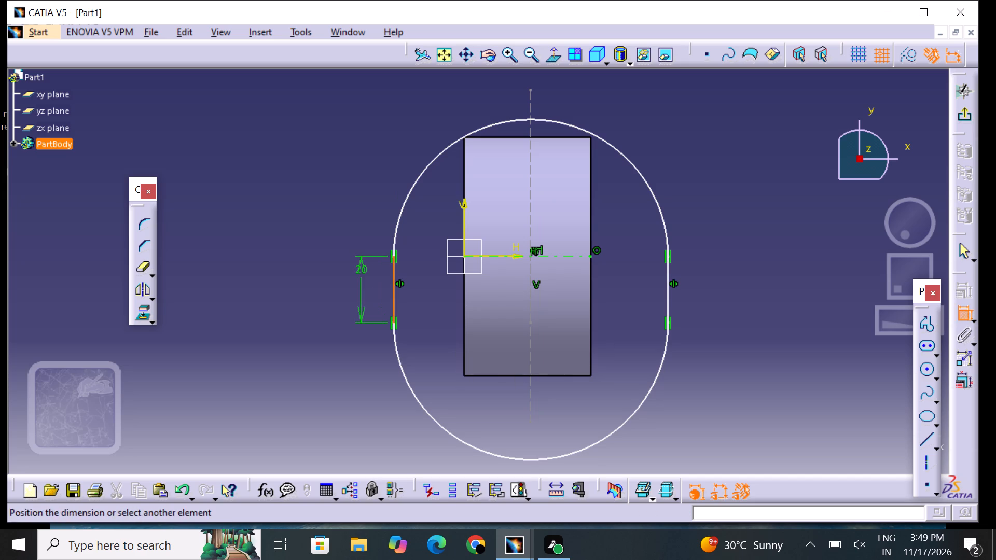
pyautogui.click(353, 274)
pyautogui.doubleClick(353, 278)
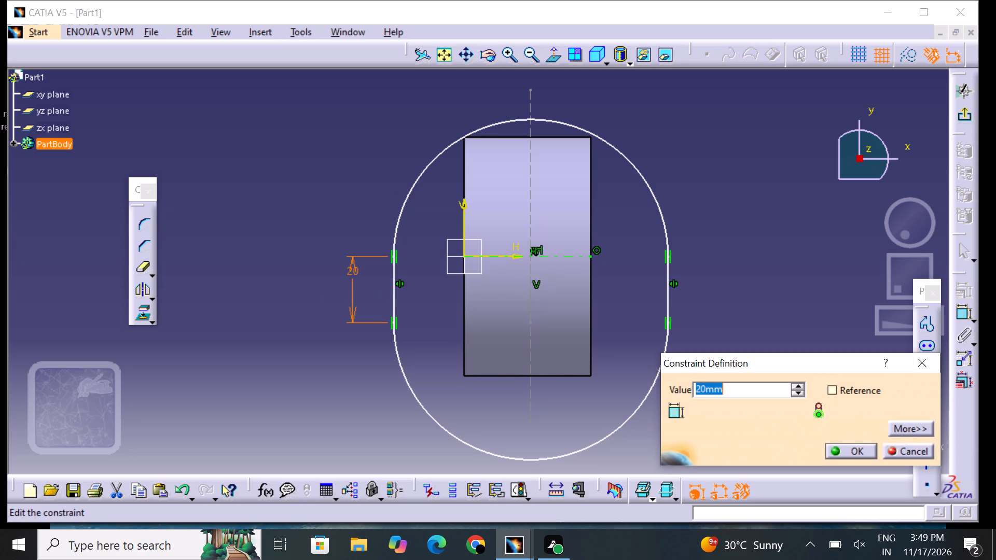
pyautogui.press('BackSpace')
pyautogui.write('76')
pyautogui.press('Return')
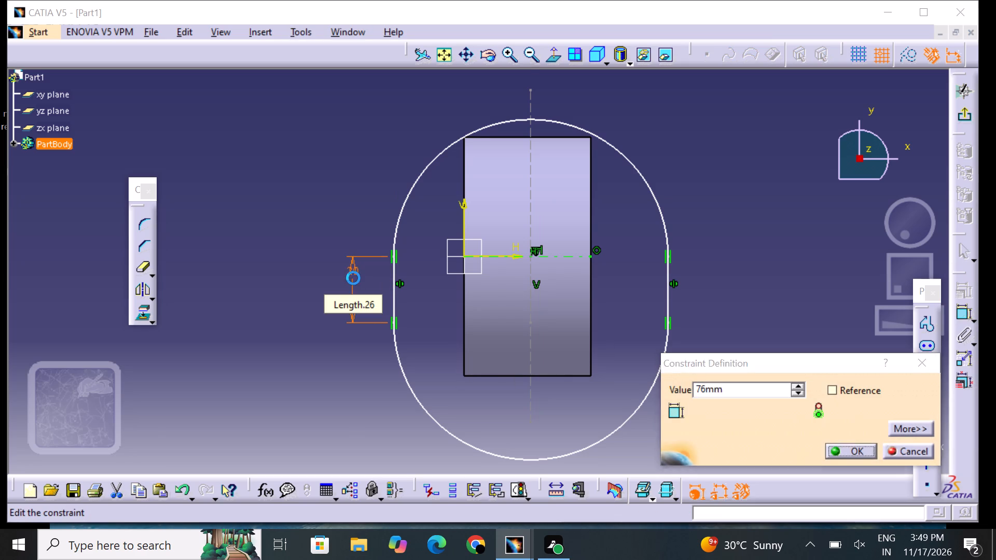
pyautogui.click(286, 250)
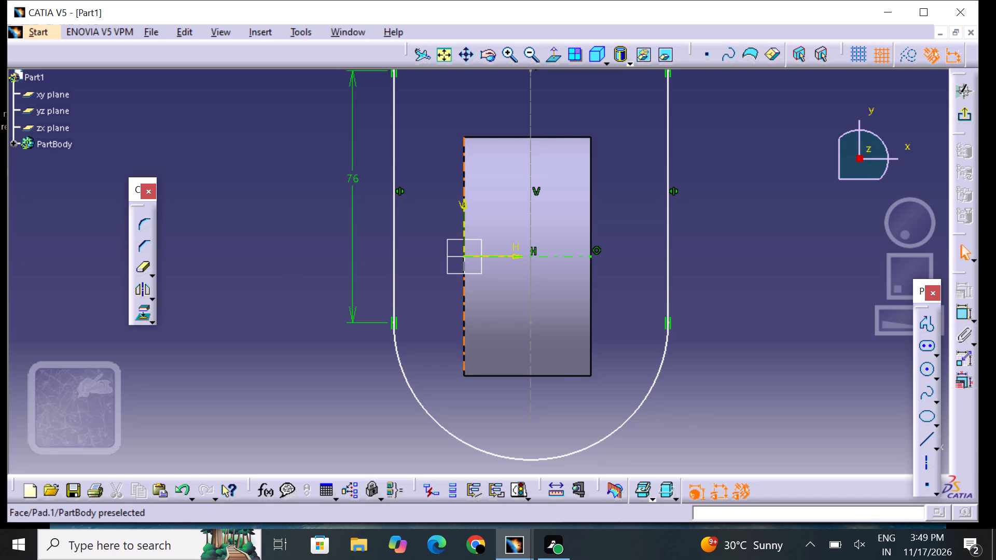
# Dimension the offset from the same straight side to the hole's vertical centre line and set it to 9 mm.
pyautogui.moveTo(467, 337); pyautogui.dragTo(495, 545, button='middle')
pyautogui.moveTo(539, 382); pyautogui.dragTo(539, 313, button='middle')
pyautogui.moveTo(646, 353); pyautogui.dragTo(641, 277, button='middle')
pyautogui.click(951, 309)
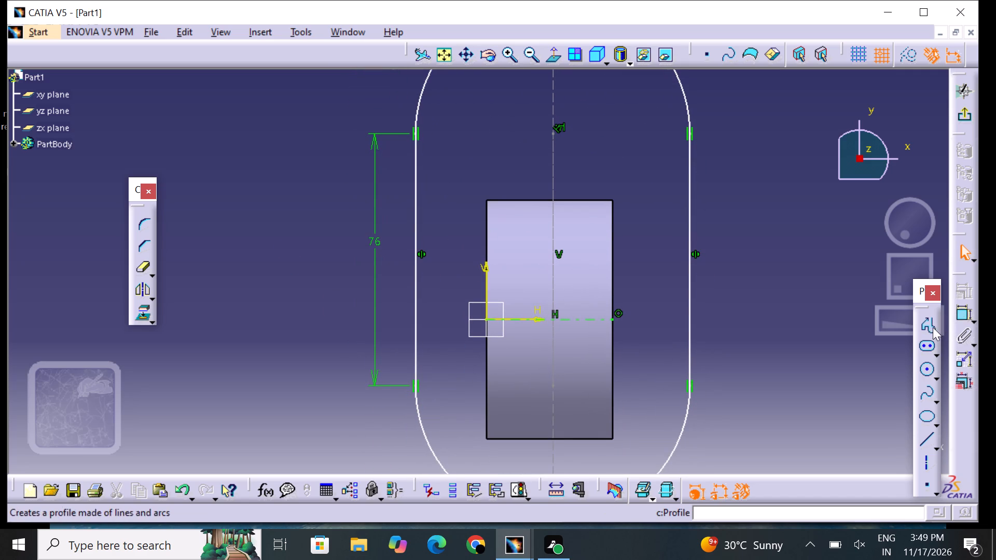
pyautogui.click(956, 317)
pyautogui.click(417, 354)
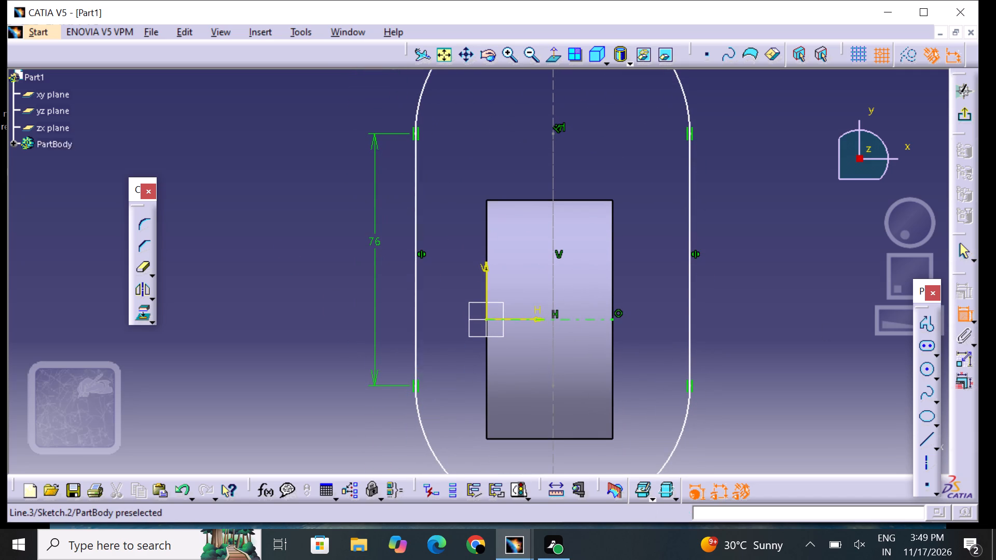
pyautogui.click(553, 345)
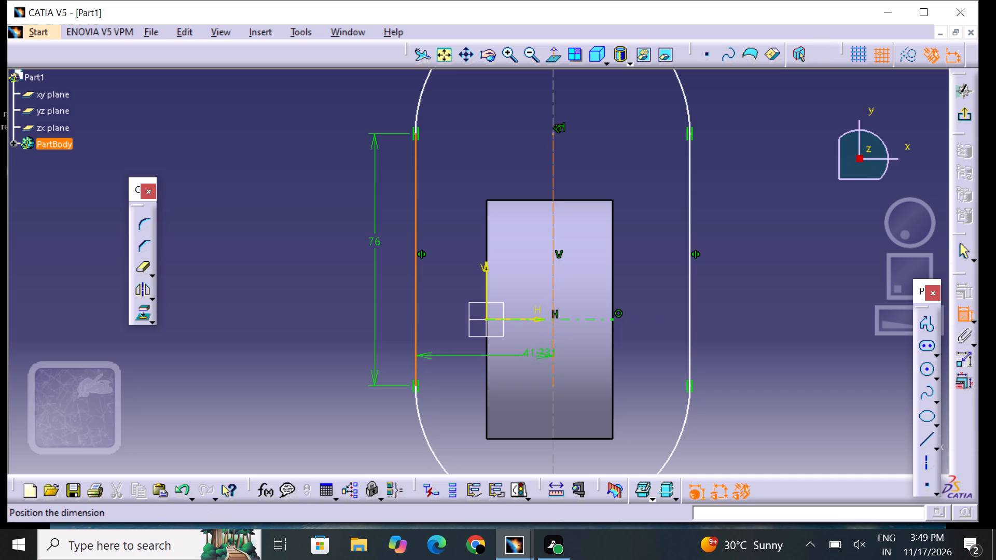
pyautogui.click(517, 369)
pyautogui.doubleClick(520, 367)
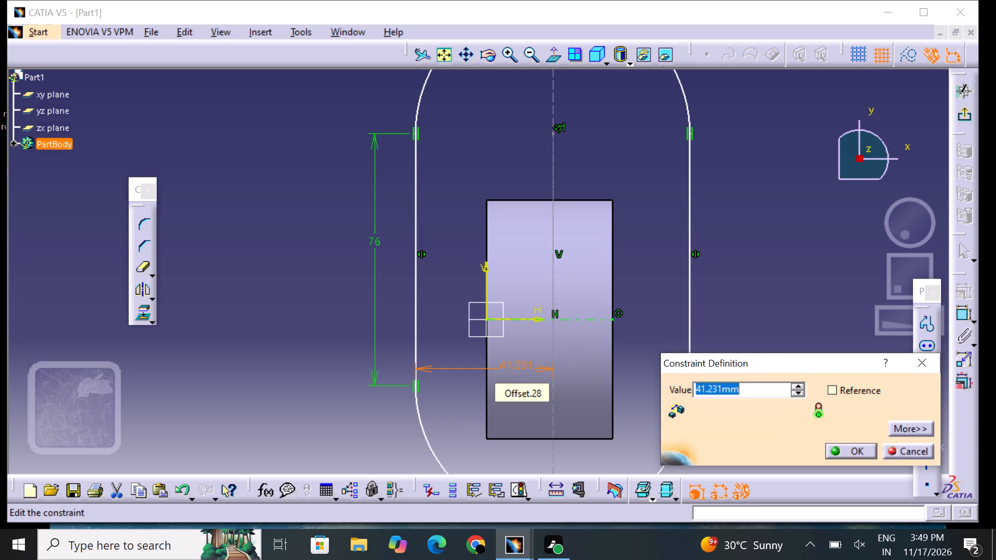
pyautogui.press('BackSpace')
pyautogui.press('9')
pyautogui.press('Return')
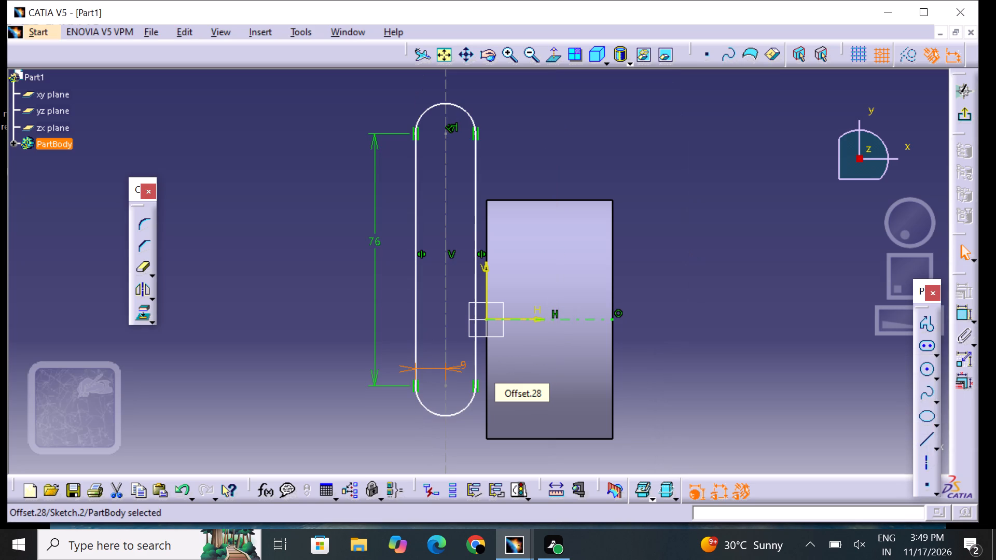
pyautogui.click(746, 353)
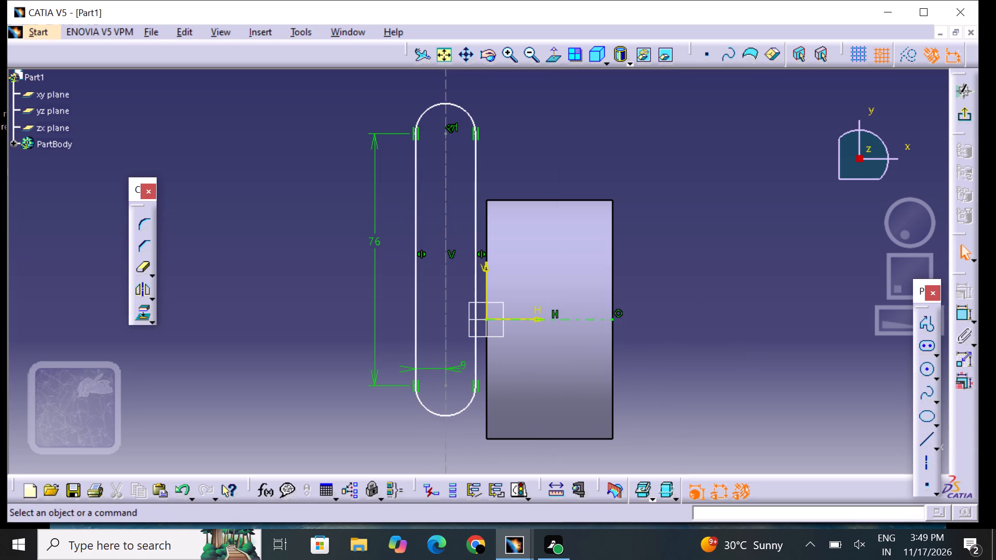
# Delete the elongated hole's construction centre line.
pyautogui.click(445, 206)
pyautogui.rightClick(445, 209)
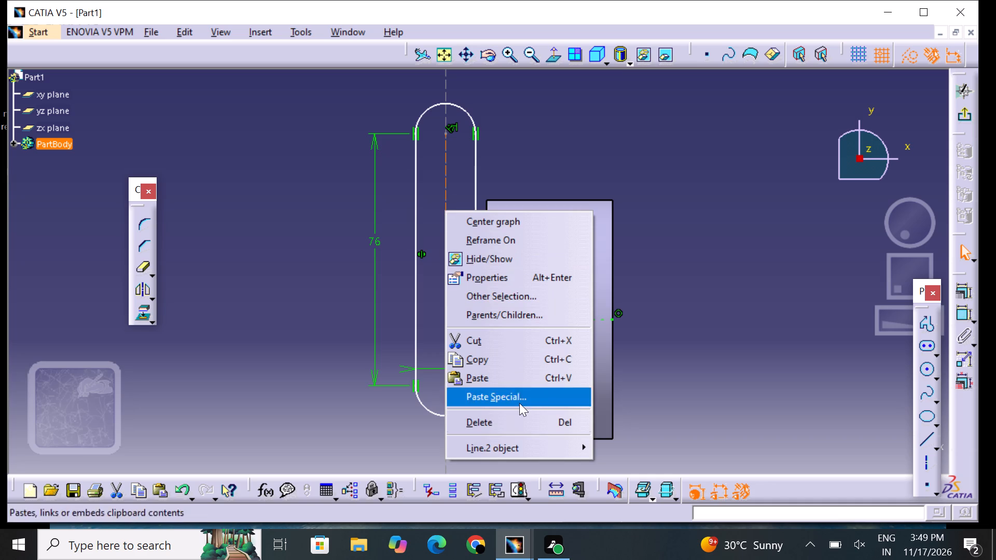
pyautogui.click(528, 427)
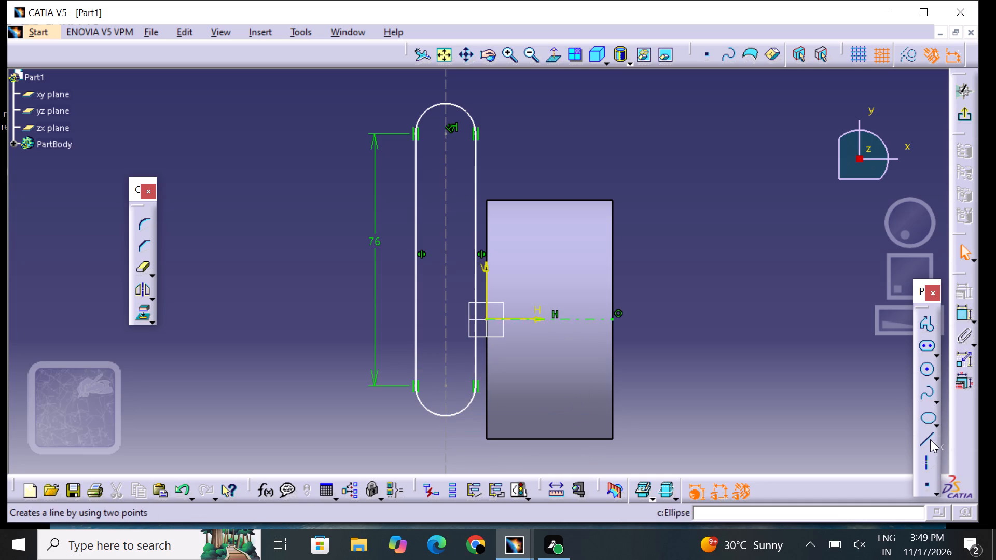
# Draw a vertical axis line at H 20 mm, extending beyond both ends of the pad.
pyautogui.click(924, 455)
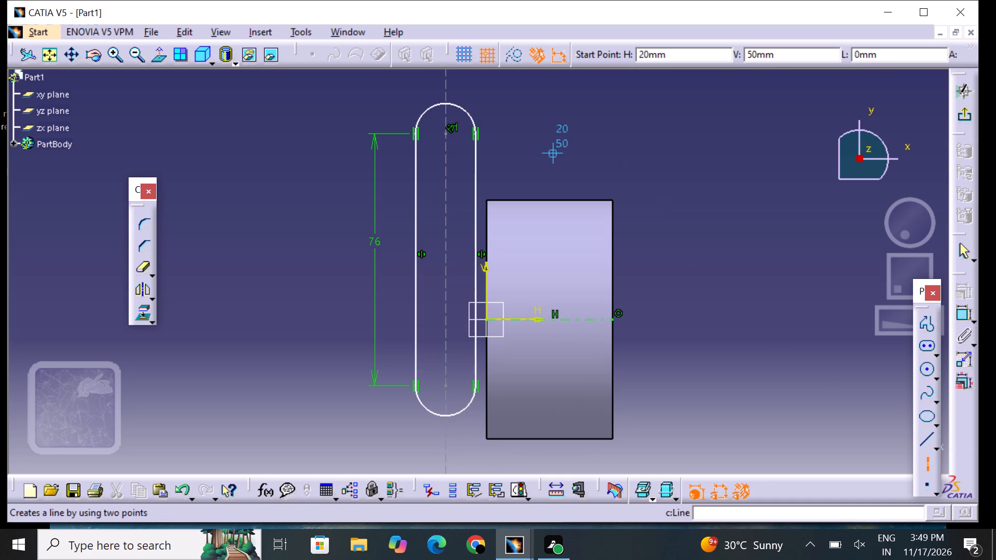
pyautogui.click(540, 121)
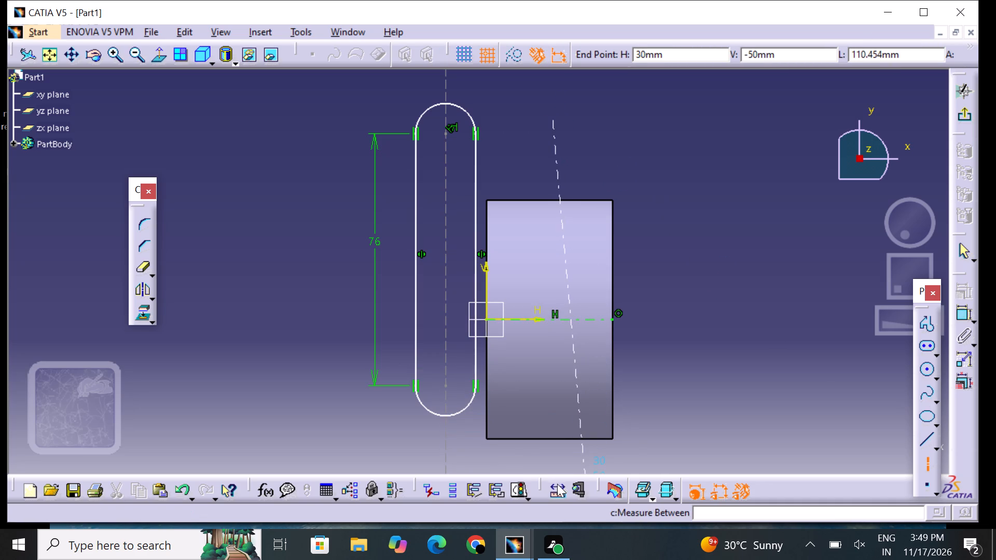
pyautogui.click(538, 463)
pyautogui.click(709, 375)
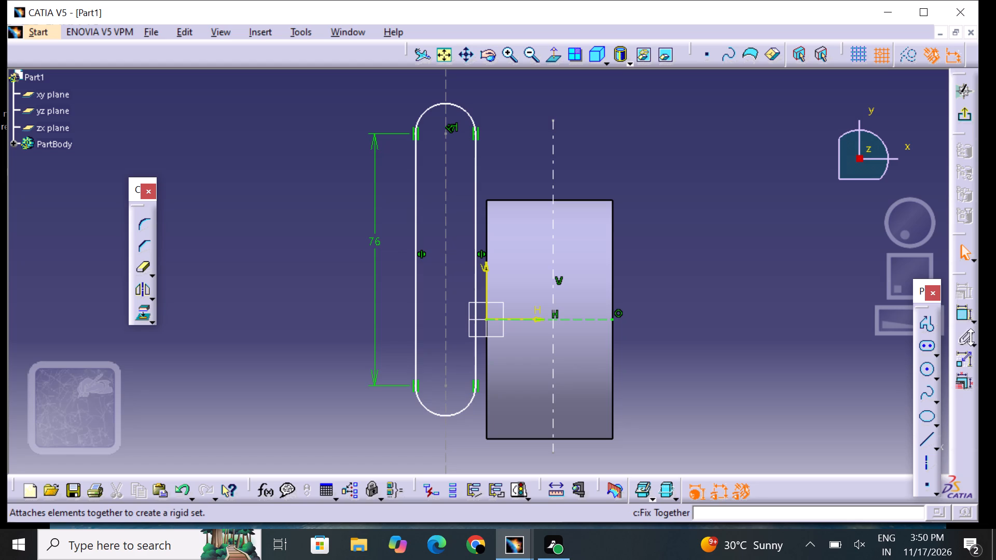
# Constrain the elongated hole's two straight sides to be symmetric about the vertical axis line on the pad.
pyautogui.moveTo(957, 313); pyautogui.dragTo(949, 316)
pyautogui.click(418, 288)
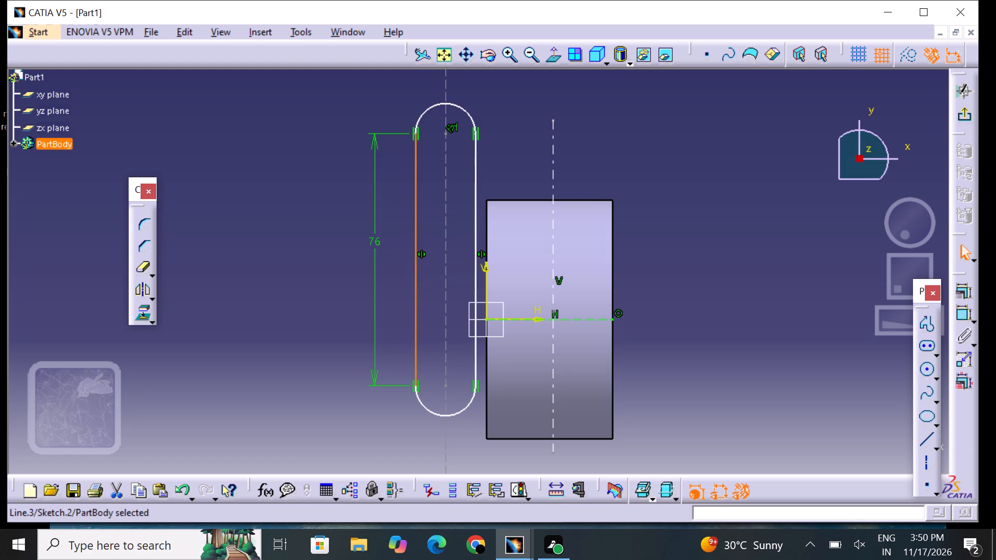
pyautogui.click(478, 281)
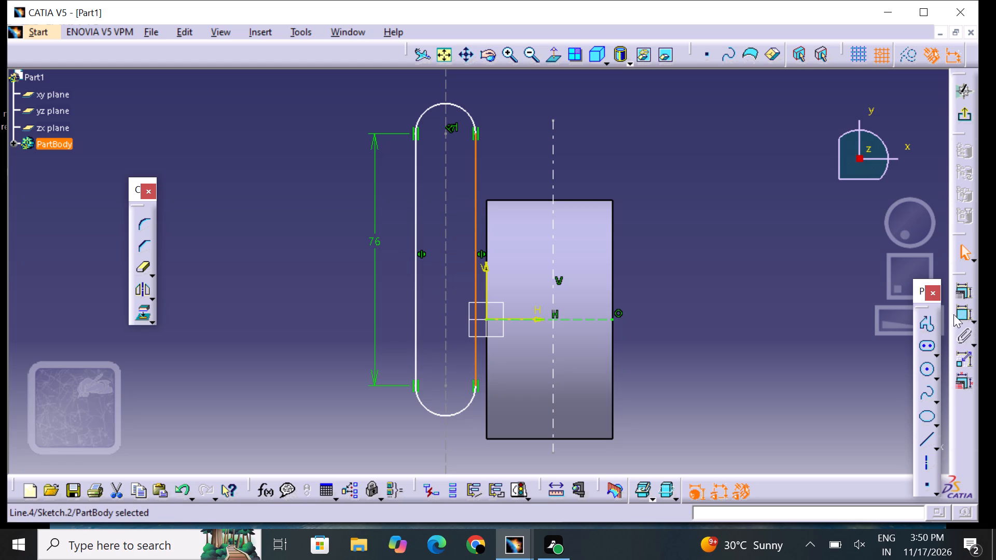
pyautogui.click(971, 312)
pyautogui.click(955, 321)
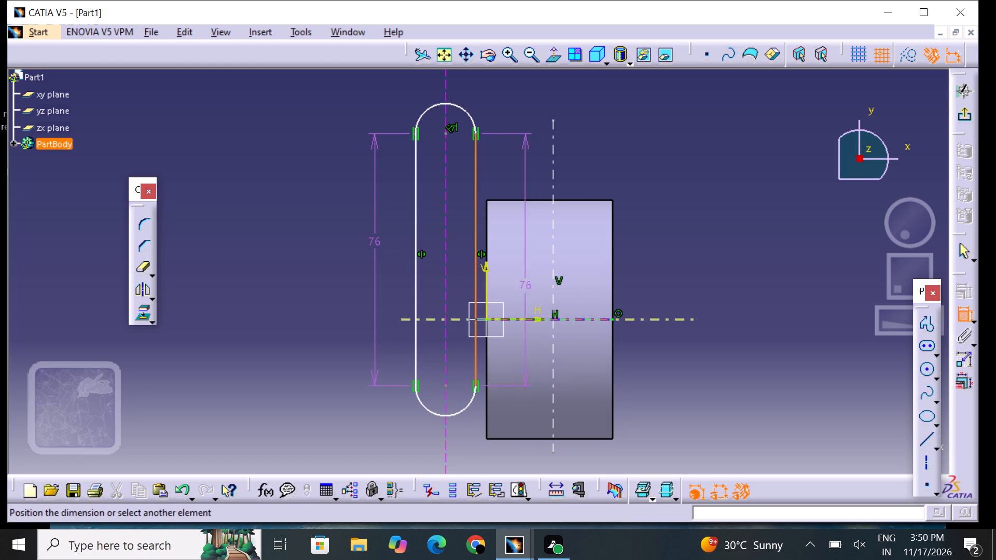
pyautogui.click(416, 287)
pyautogui.rightClick(415, 287)
pyautogui.moveTo(483, 250); pyautogui.dragTo(489, 254)
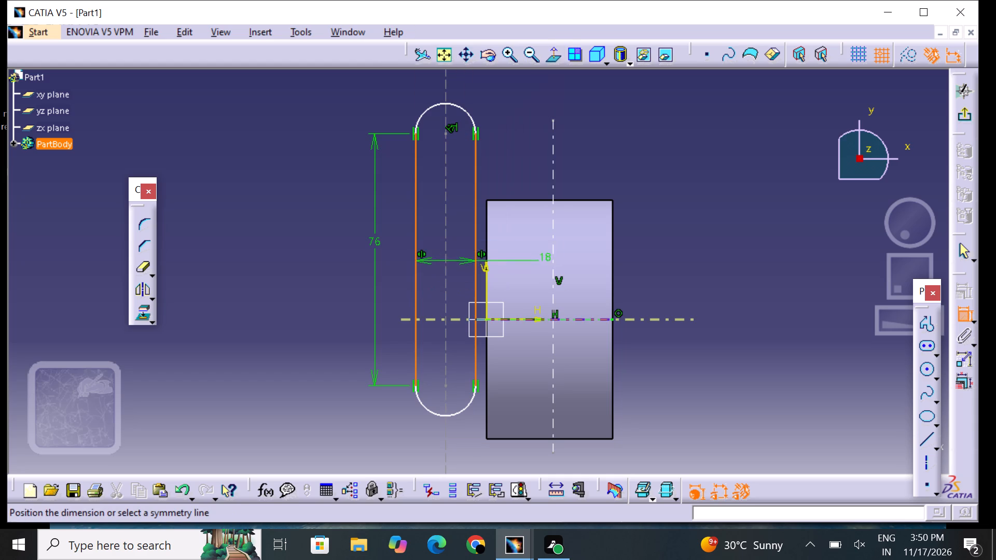
pyautogui.click(554, 248)
pyautogui.click(657, 272)
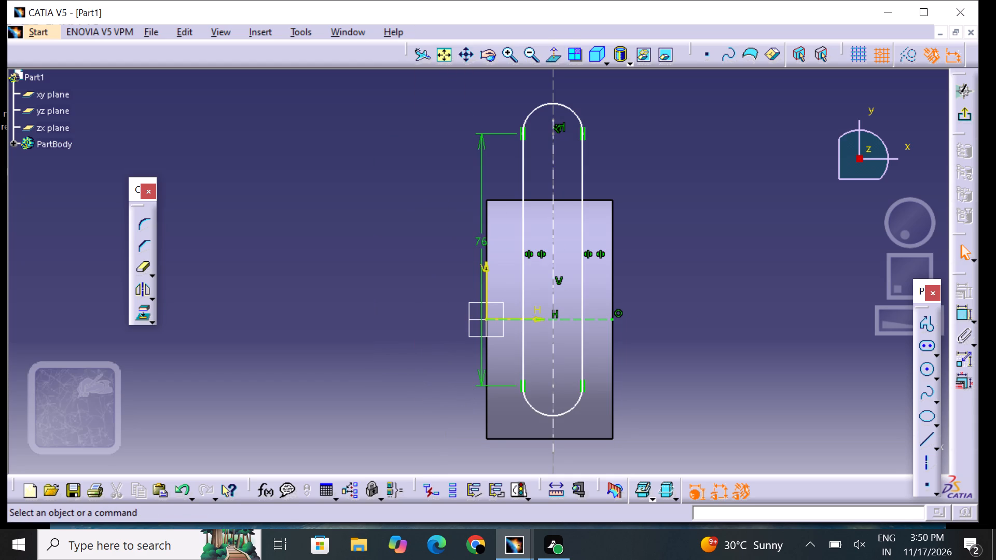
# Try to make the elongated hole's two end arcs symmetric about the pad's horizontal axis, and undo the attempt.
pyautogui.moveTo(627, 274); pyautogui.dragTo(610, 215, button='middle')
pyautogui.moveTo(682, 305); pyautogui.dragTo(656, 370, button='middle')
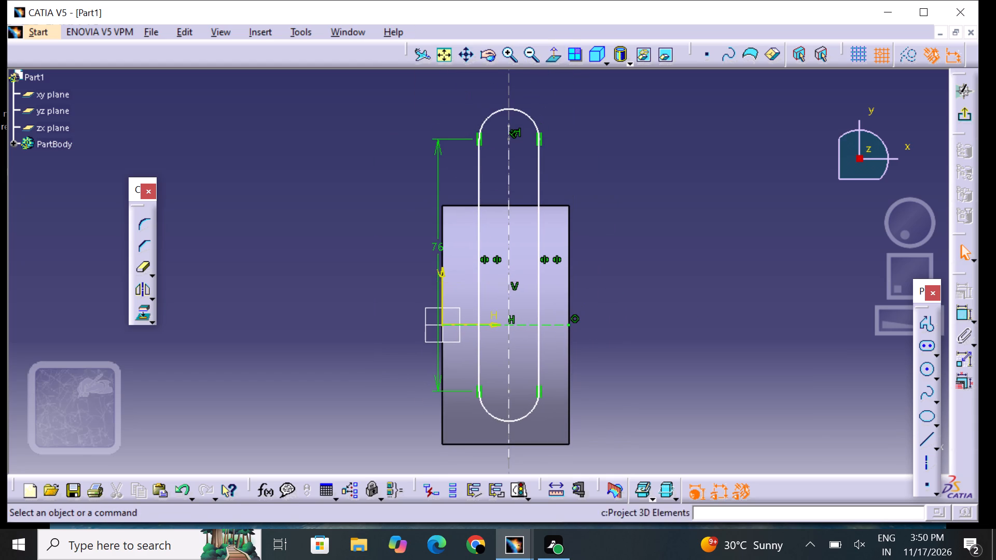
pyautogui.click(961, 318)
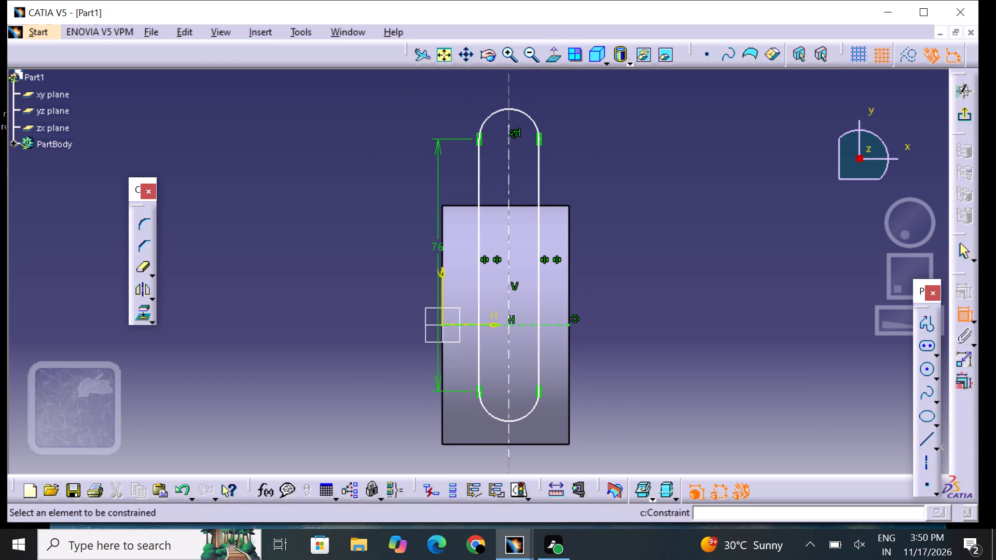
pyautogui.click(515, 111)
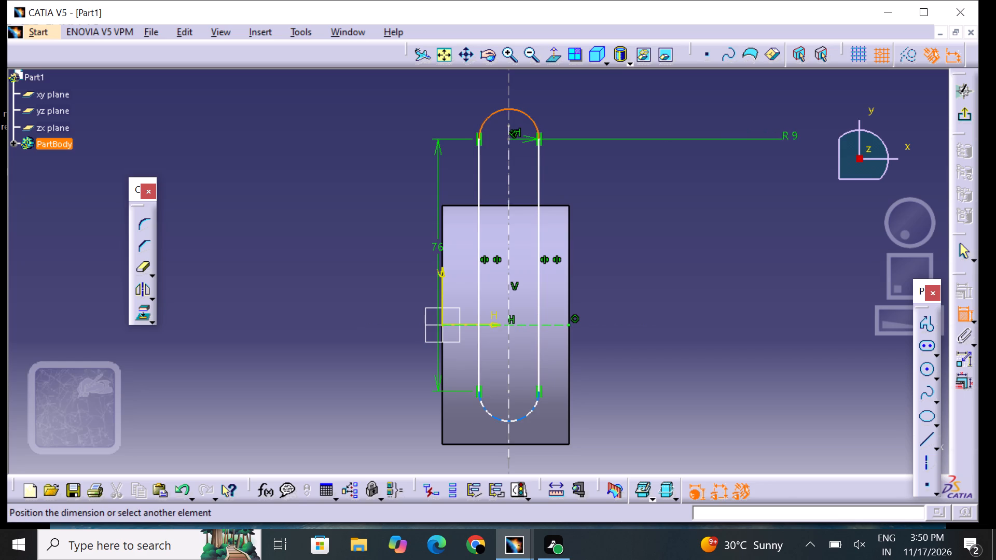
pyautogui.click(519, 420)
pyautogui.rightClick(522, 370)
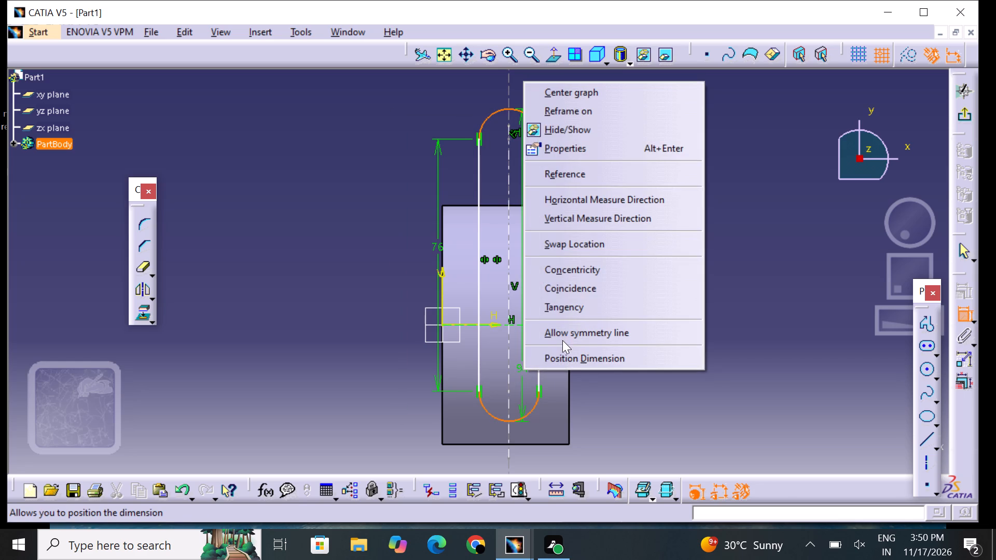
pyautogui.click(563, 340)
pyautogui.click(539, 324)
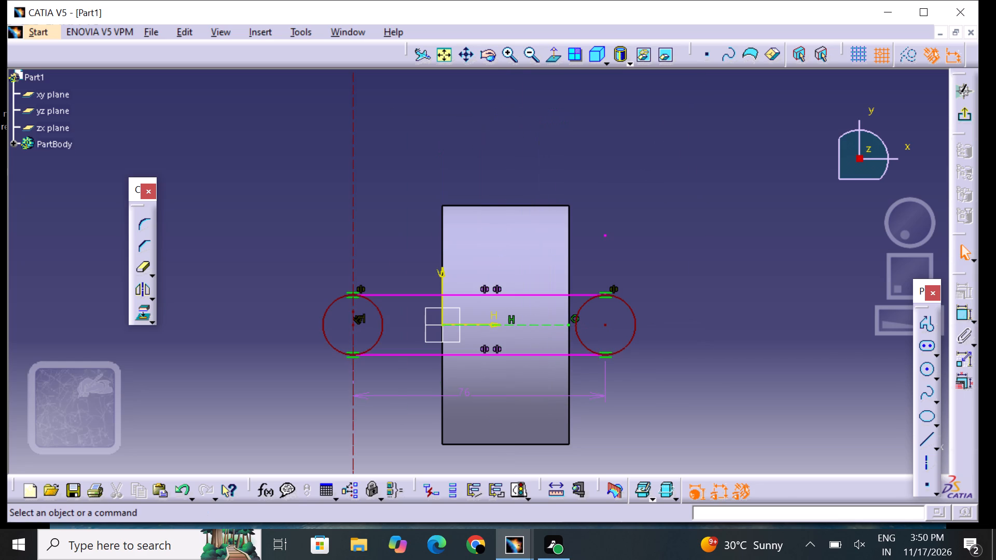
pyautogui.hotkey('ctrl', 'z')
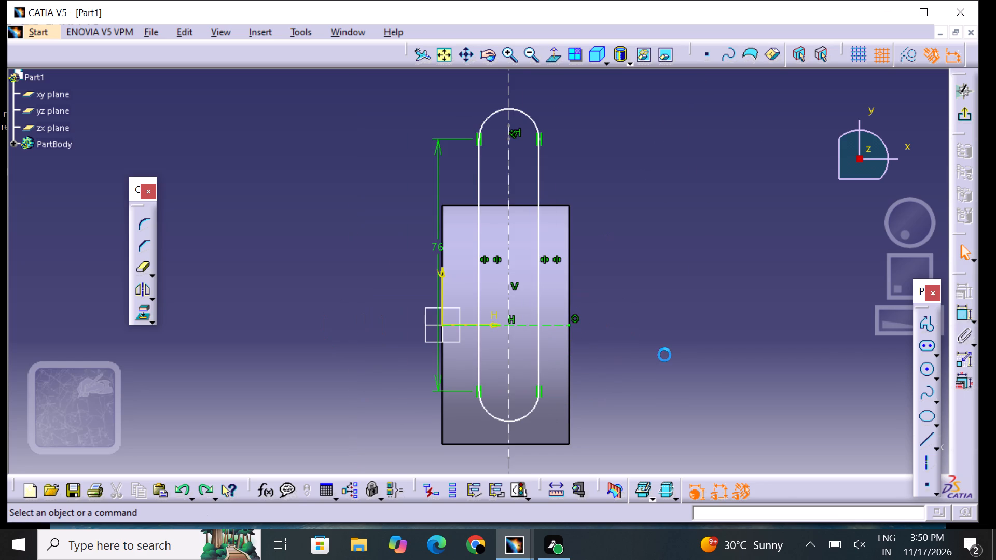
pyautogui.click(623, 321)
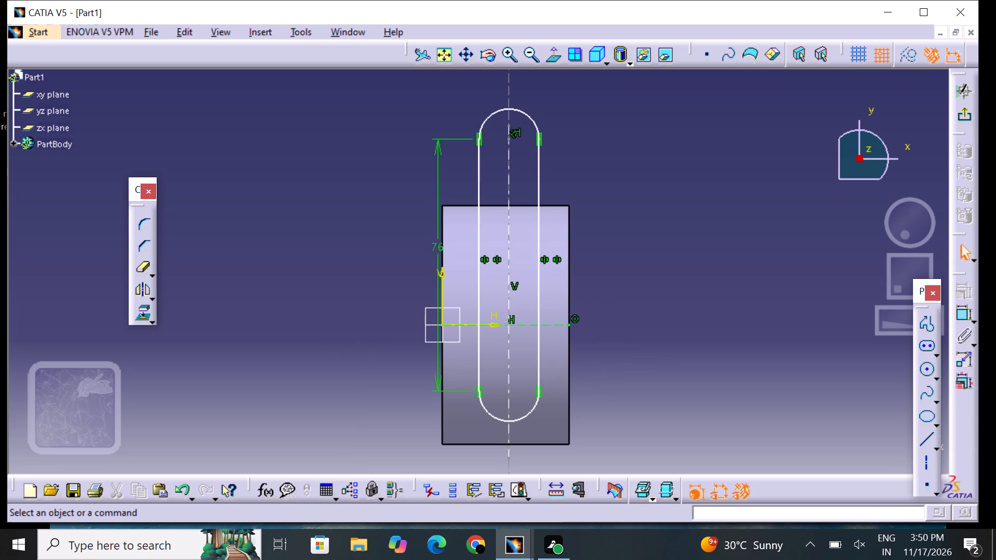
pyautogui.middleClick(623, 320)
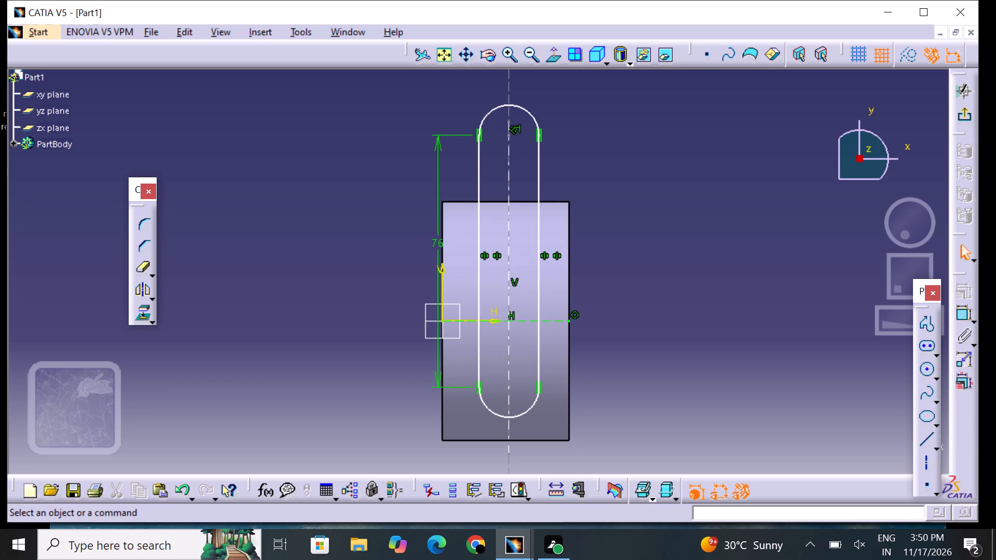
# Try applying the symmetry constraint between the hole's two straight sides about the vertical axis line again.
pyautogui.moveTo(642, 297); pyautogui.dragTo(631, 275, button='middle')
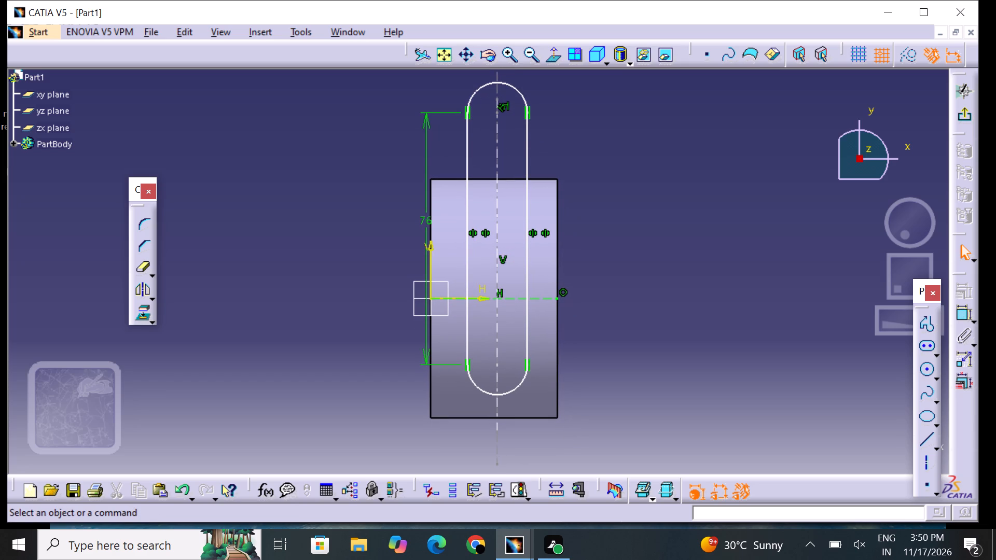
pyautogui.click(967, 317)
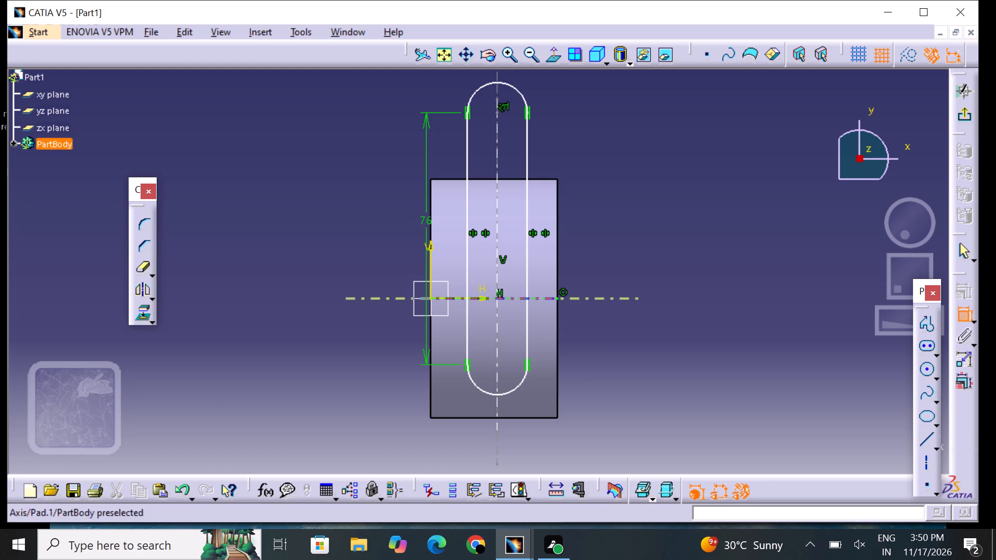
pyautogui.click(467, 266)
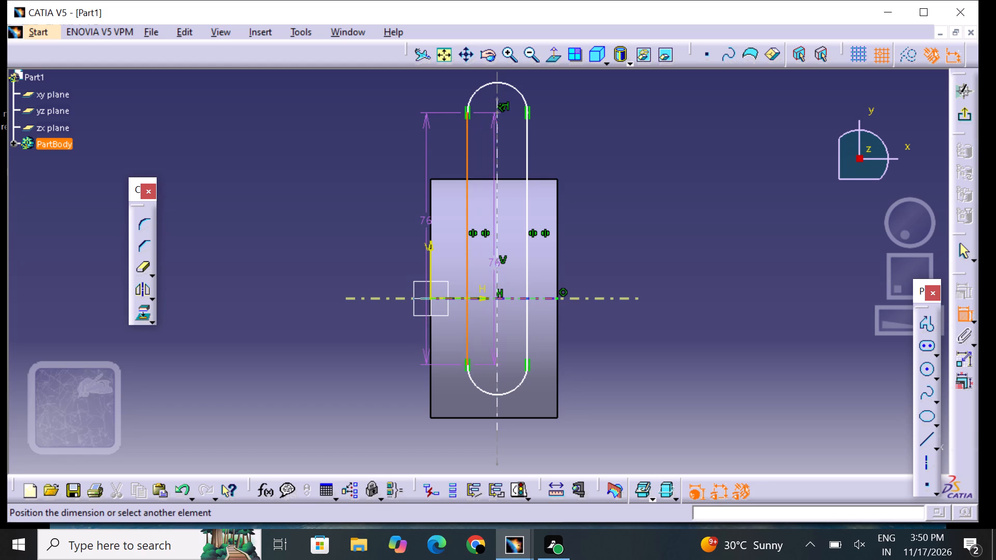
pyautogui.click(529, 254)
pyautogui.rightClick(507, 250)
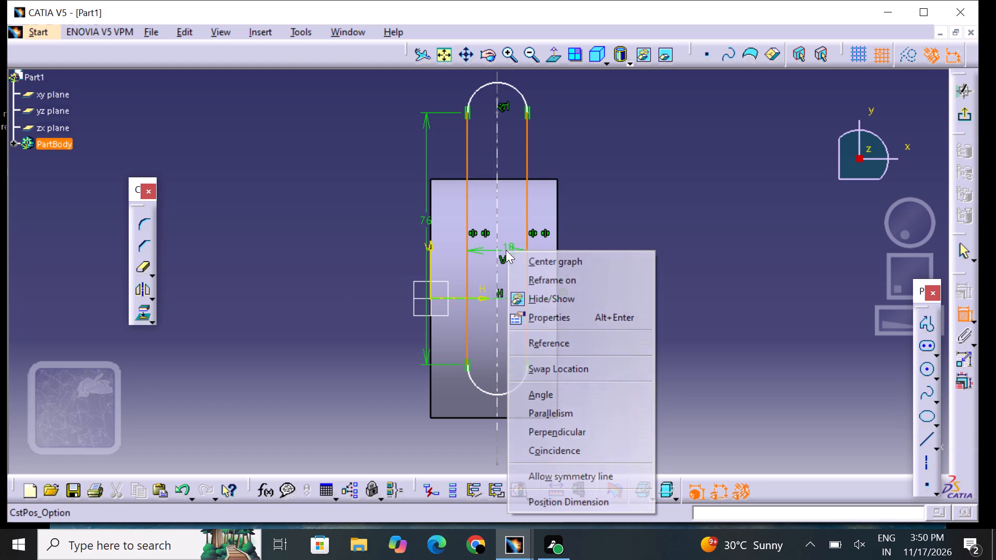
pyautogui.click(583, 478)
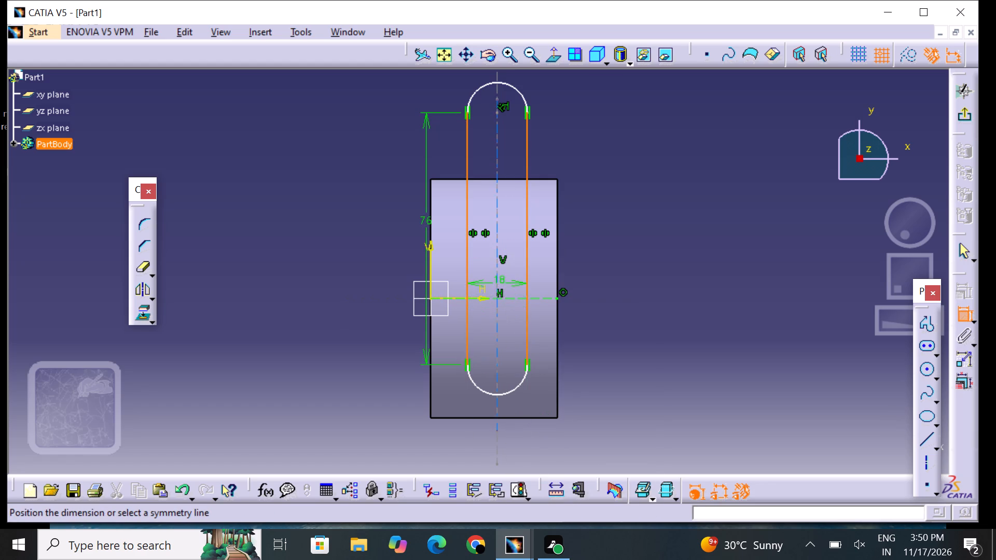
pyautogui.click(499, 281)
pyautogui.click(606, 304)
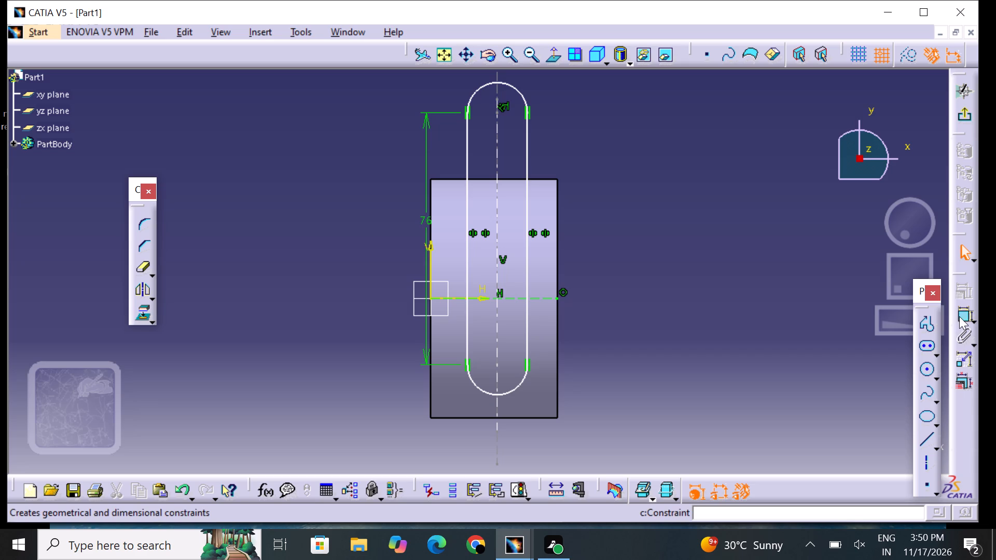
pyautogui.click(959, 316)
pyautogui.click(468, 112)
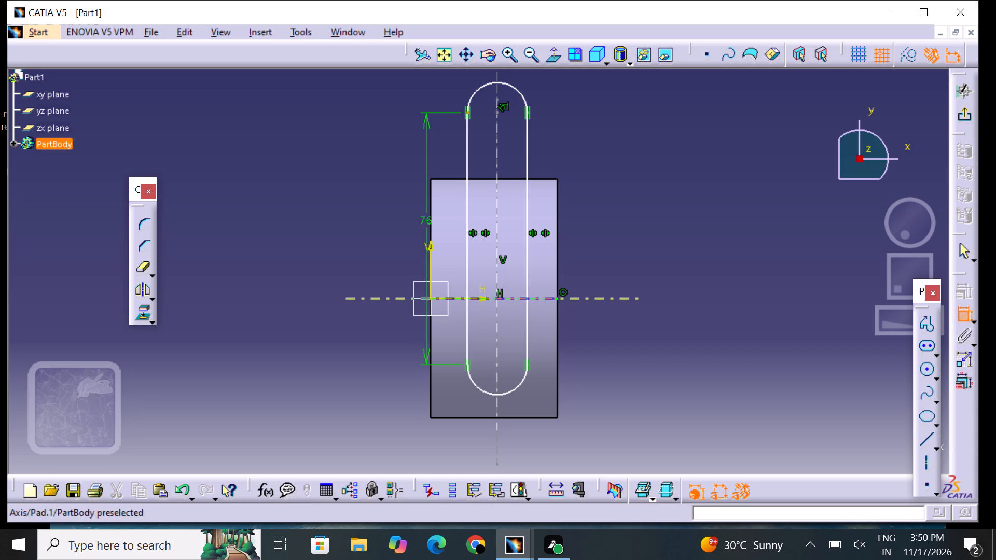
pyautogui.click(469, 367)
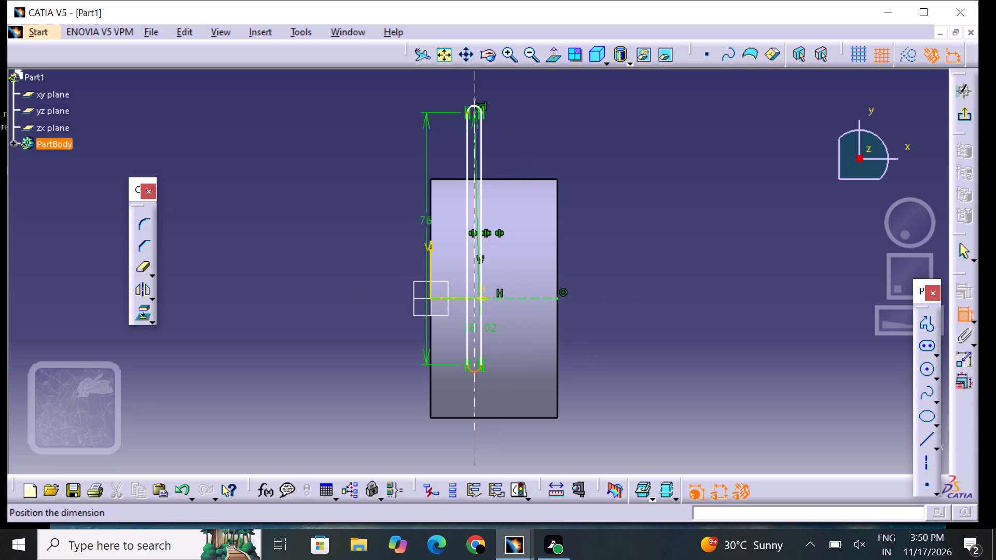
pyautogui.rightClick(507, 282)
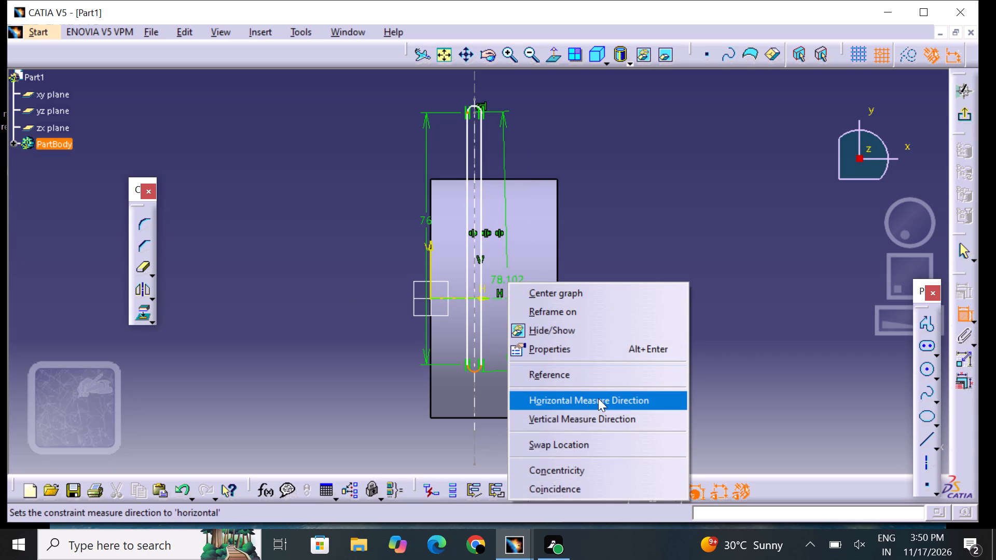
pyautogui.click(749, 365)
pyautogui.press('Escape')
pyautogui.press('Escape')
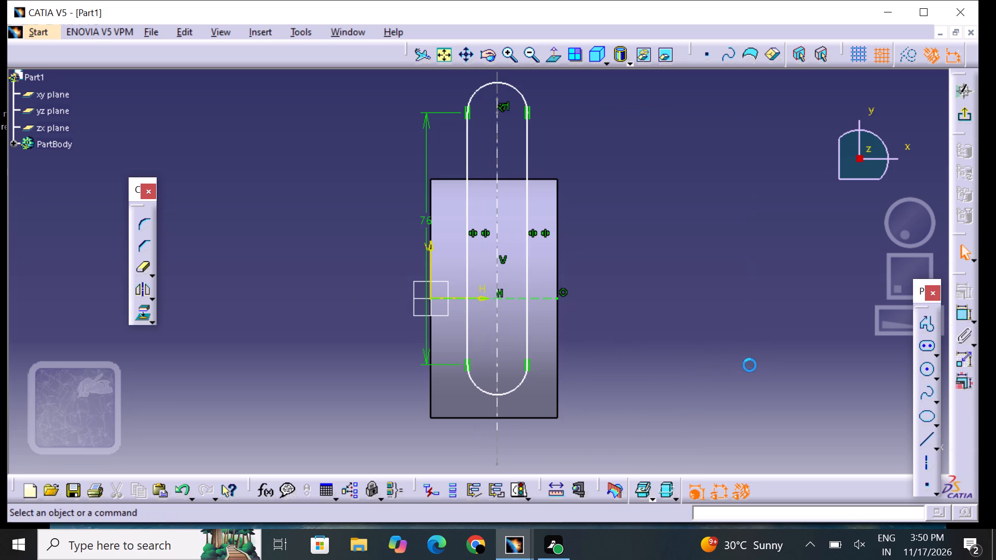
# Constrain the elongated hole's upper and lower end arcs to be symmetric about the horizontal sketch axis.
pyautogui.scroll(1, 655, 301)
pyautogui.middleClick(654, 301)
pyautogui.moveTo(656, 323); pyautogui.dragTo(785, 349, button='middle')
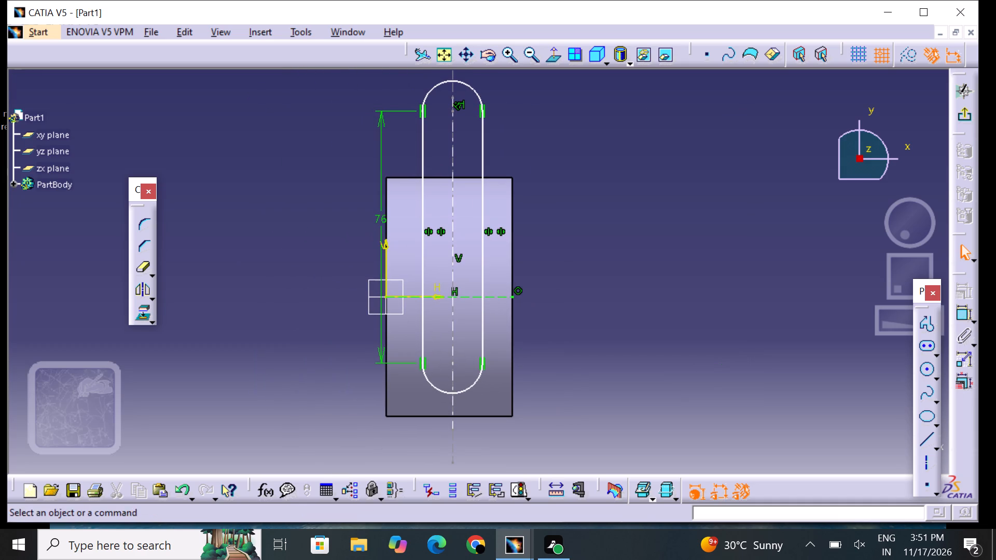
pyautogui.click(961, 310)
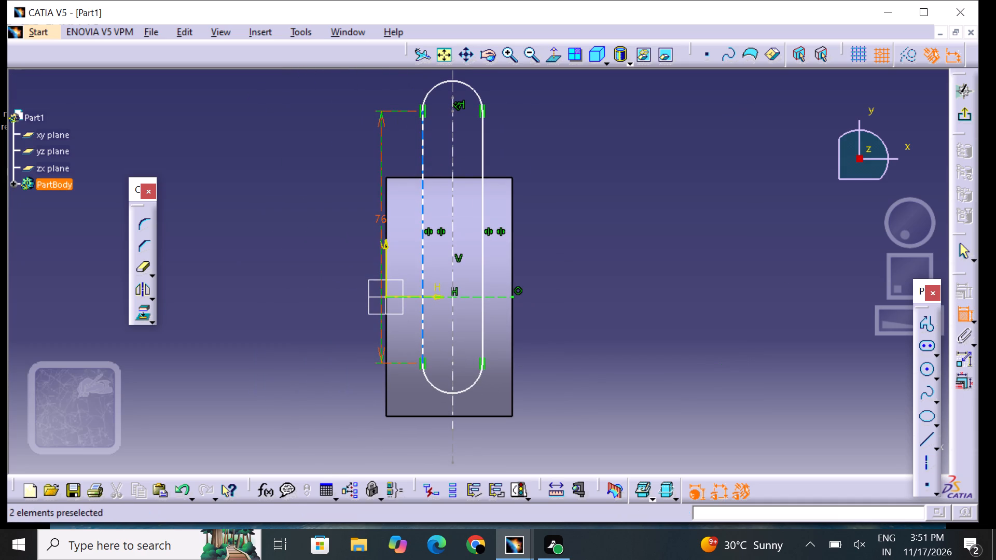
pyautogui.click(406, 113)
pyautogui.click(427, 97)
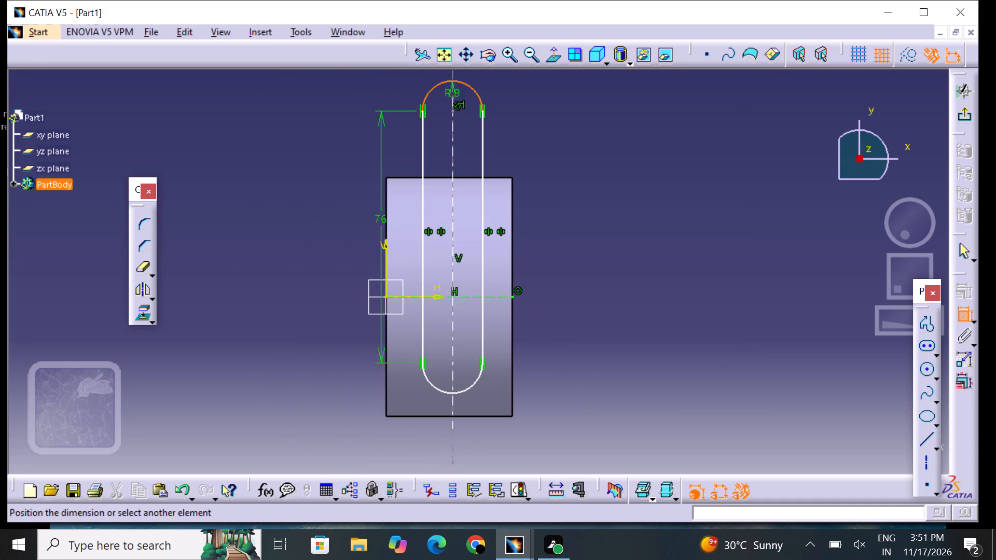
pyautogui.click(439, 390)
pyautogui.rightClick(435, 372)
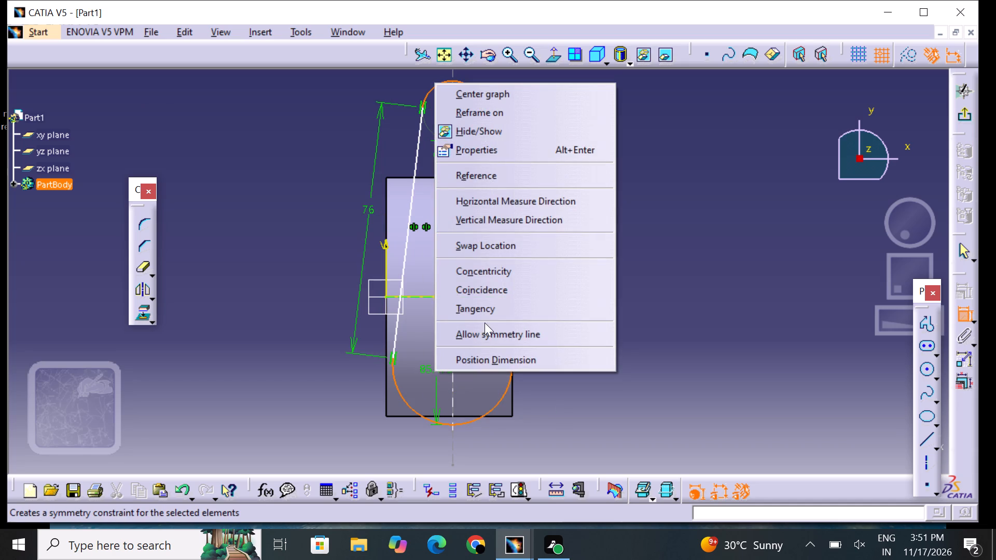
pyautogui.click(482, 335)
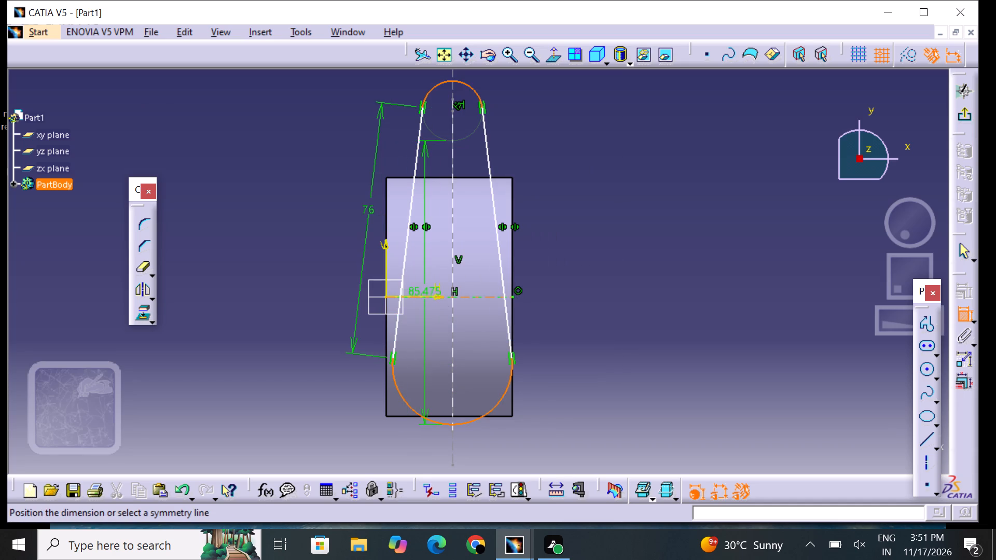
pyautogui.click(427, 295)
# Dimension the offset from the hole's straight side nearest the origin to the vertical axis line and set it to 9 mm.
pyautogui.moveTo(590, 322); pyautogui.dragTo(577, 283, button='middle')
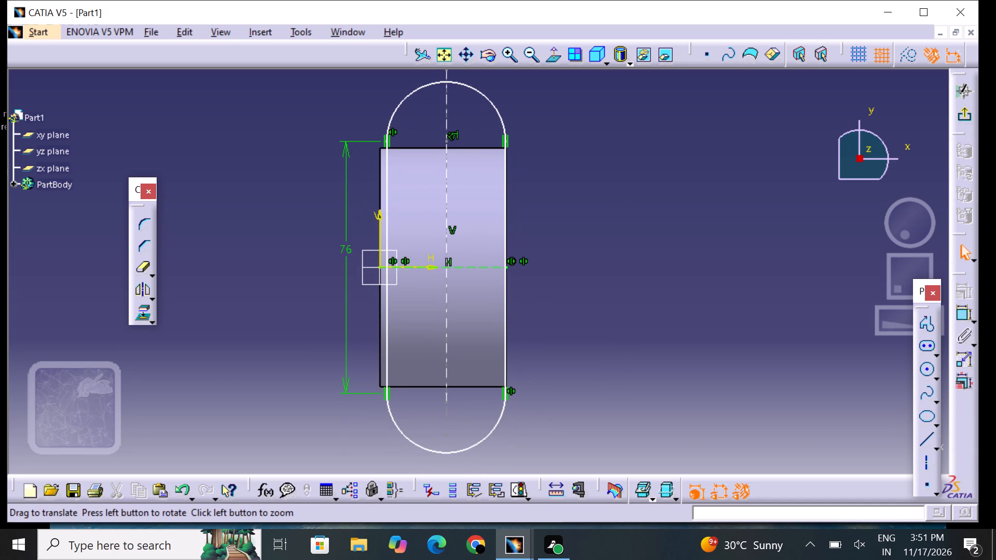
pyautogui.moveTo(964, 314); pyautogui.dragTo(960, 316)
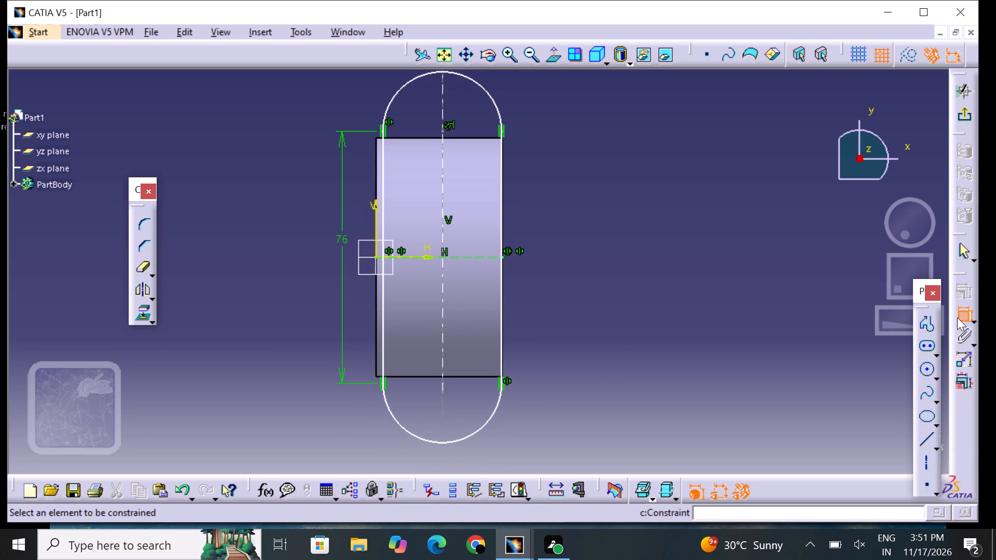
pyautogui.click(384, 356)
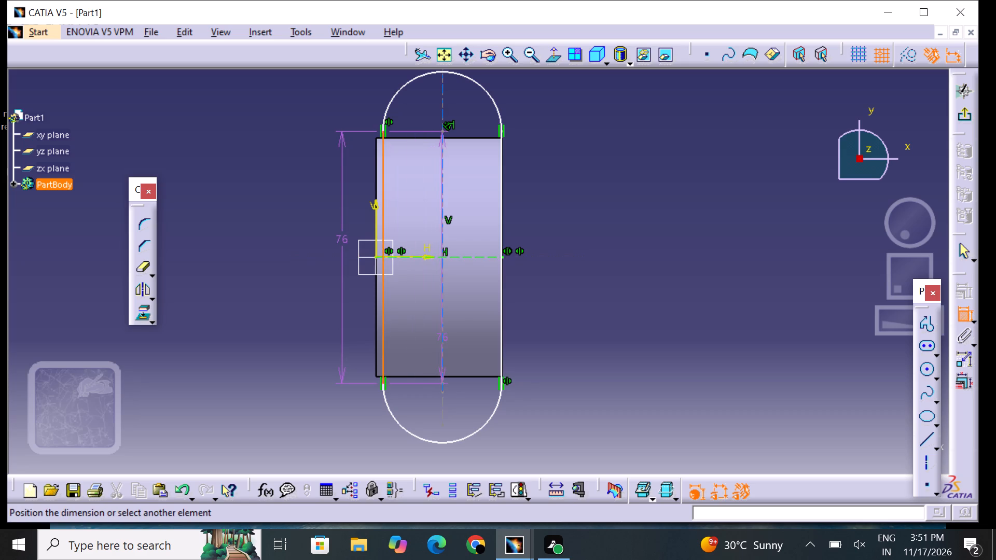
pyautogui.click(443, 339)
pyautogui.click(413, 350)
pyautogui.doubleClick(419, 348)
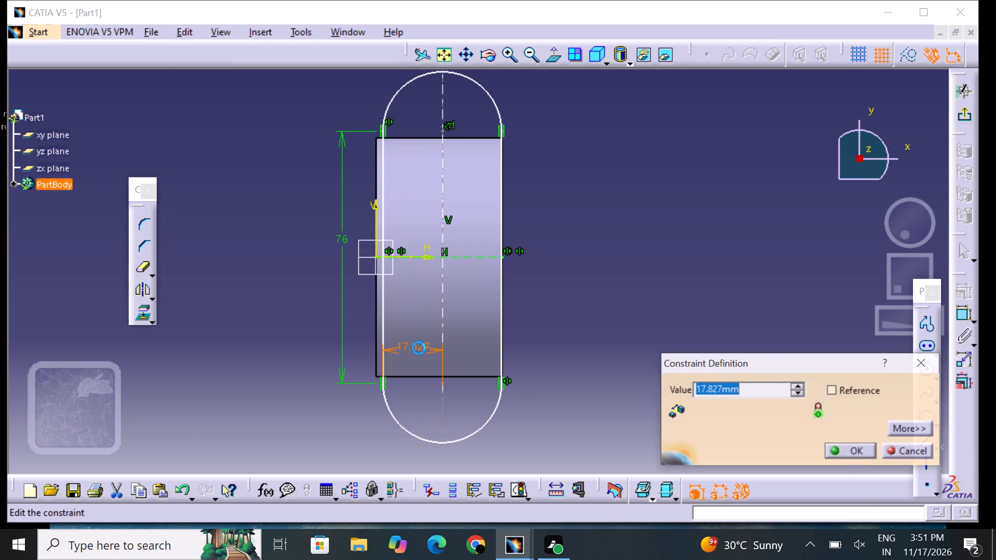
pyautogui.press('BackSpace')
pyautogui.press('9')
pyautogui.press('Return')
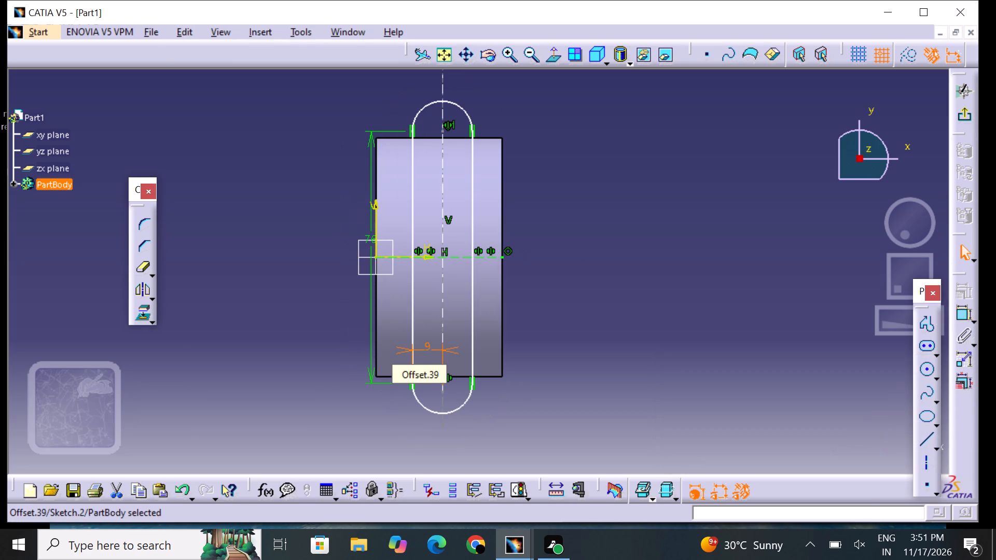
pyautogui.click(535, 355)
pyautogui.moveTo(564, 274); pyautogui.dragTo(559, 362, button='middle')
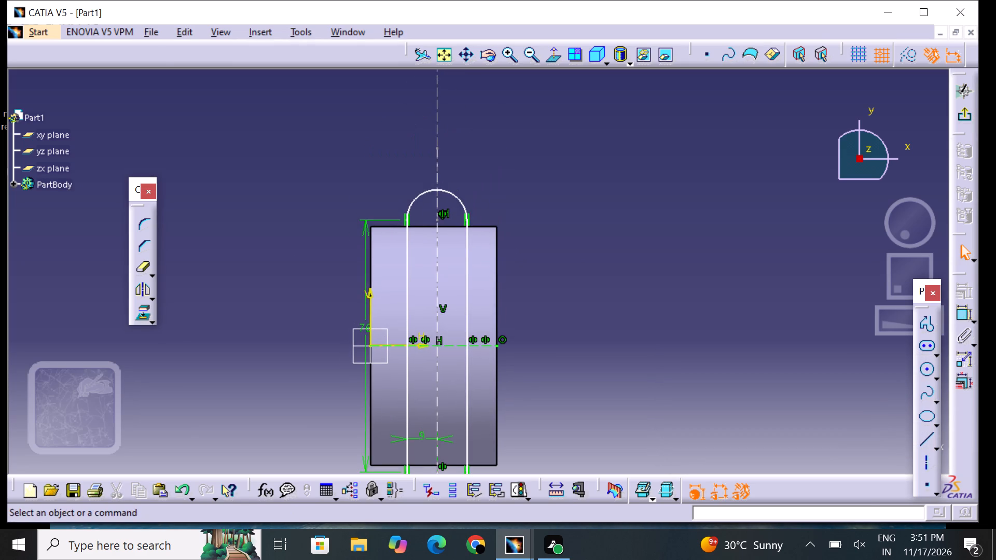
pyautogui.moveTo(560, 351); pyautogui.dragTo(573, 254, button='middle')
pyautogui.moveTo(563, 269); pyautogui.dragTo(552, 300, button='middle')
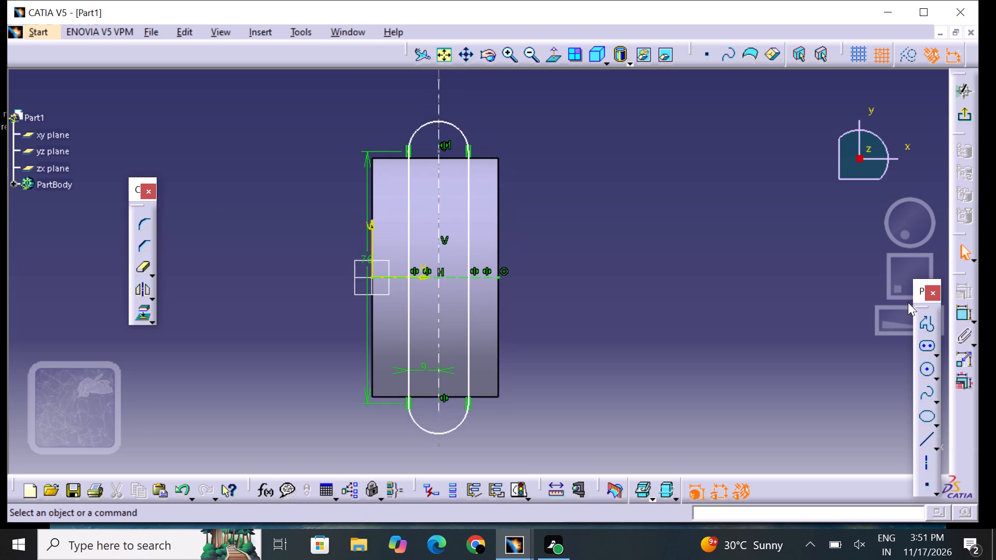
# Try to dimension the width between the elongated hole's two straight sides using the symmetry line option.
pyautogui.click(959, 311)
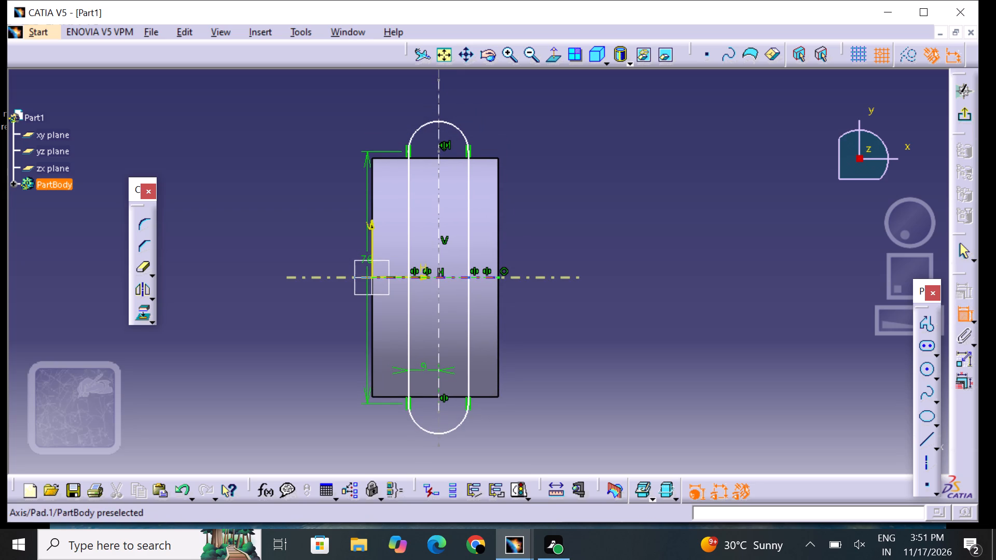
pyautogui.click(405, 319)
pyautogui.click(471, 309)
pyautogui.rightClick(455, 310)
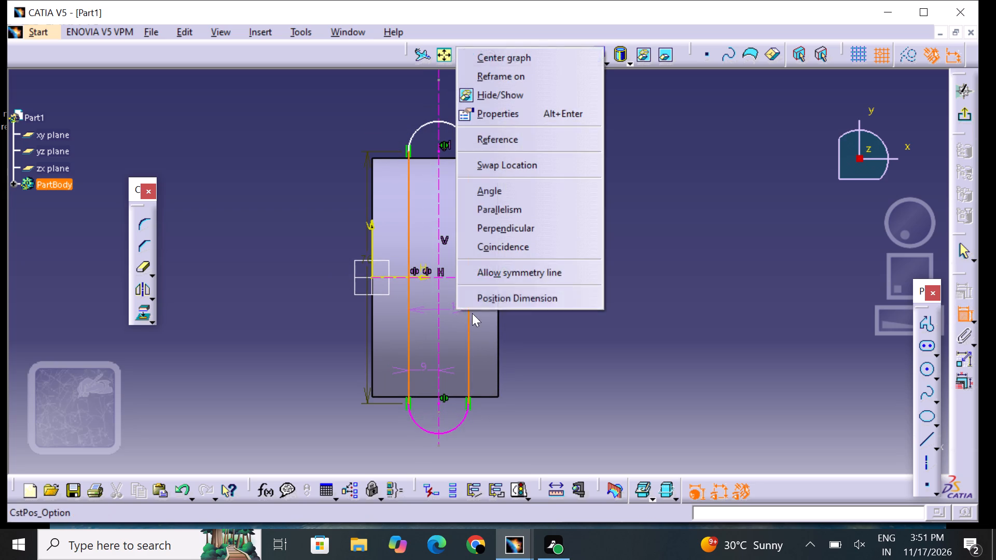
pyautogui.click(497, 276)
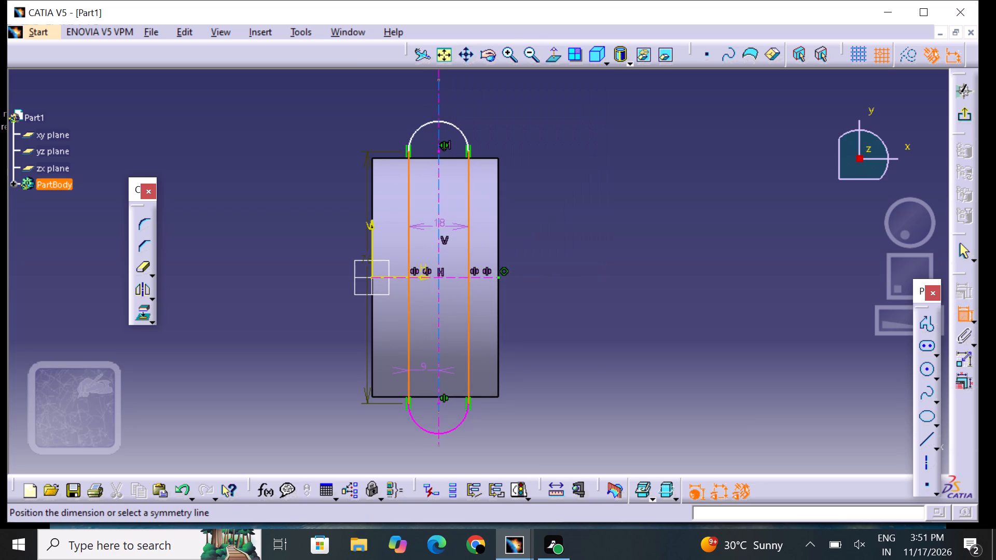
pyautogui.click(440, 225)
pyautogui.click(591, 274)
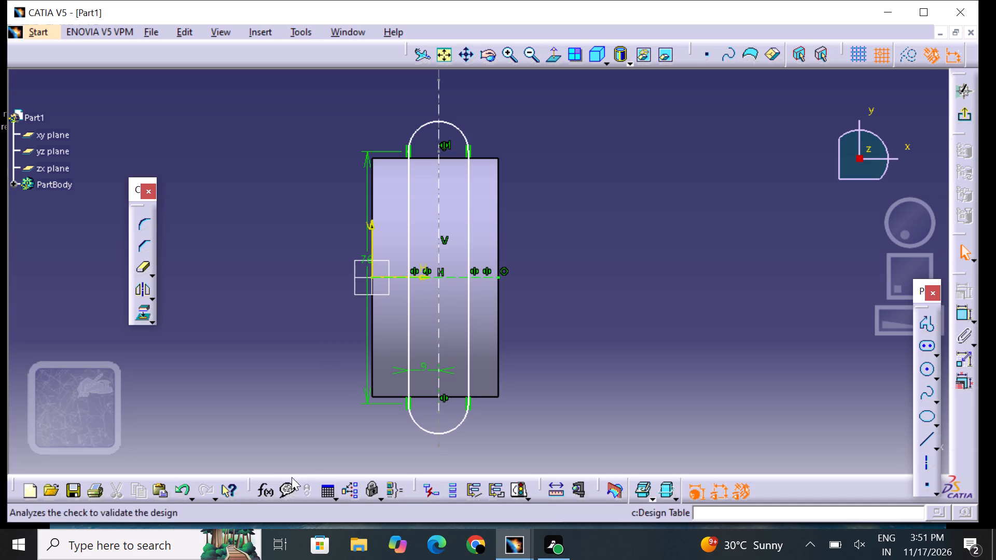
# Leave the sketch and pad the elongated-hole profile in the reversed direction, with its first limit up to the xy plane.
pyautogui.click(959, 114)
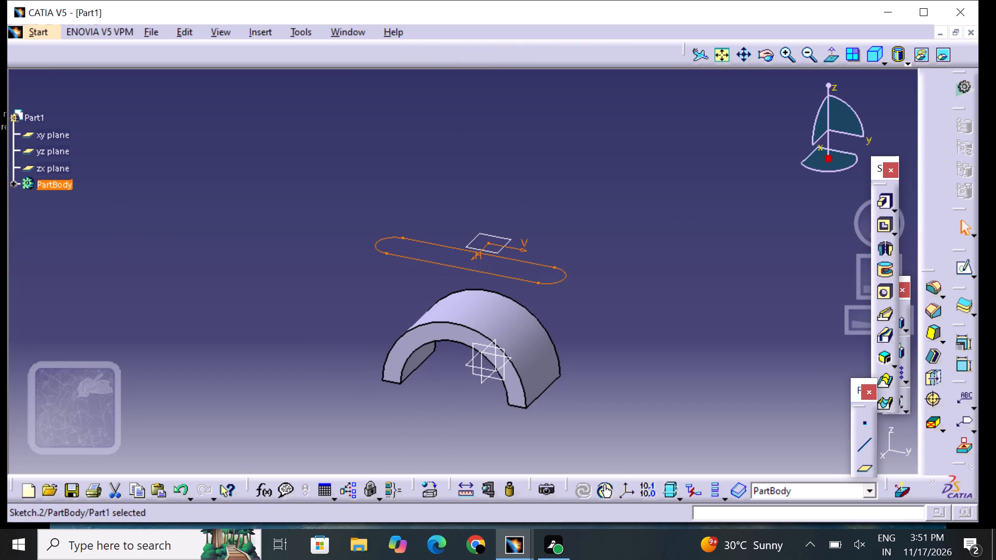
pyautogui.click(882, 204)
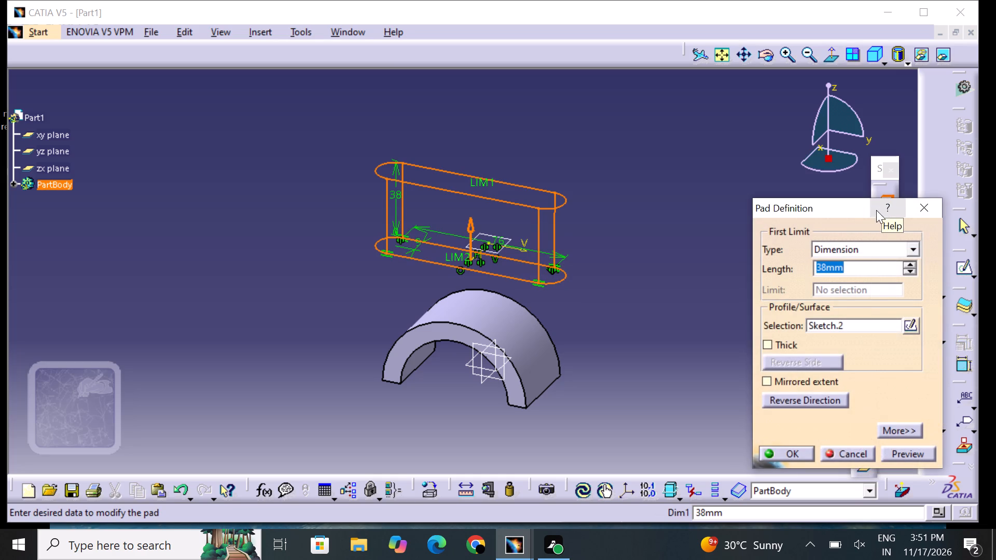
pyautogui.click(821, 404)
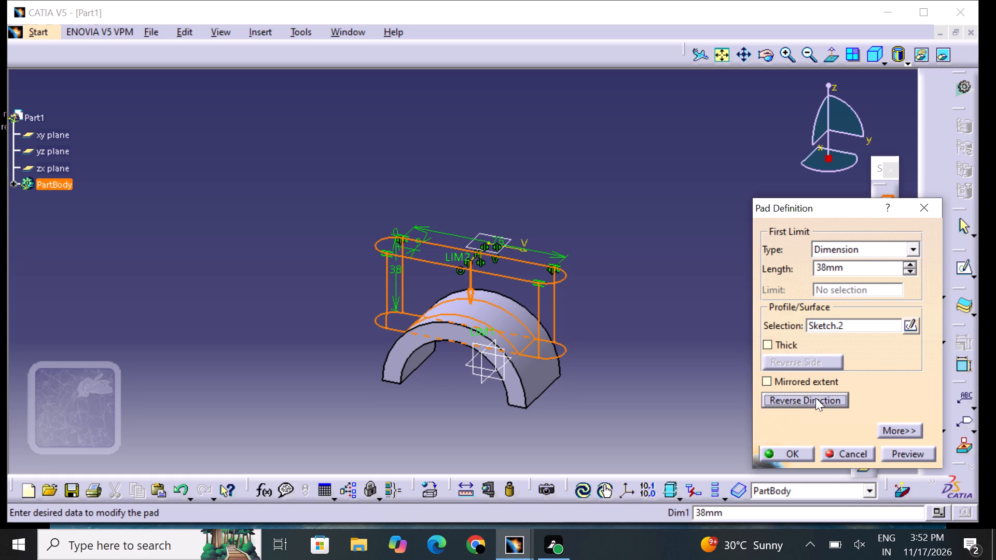
pyautogui.click(878, 253)
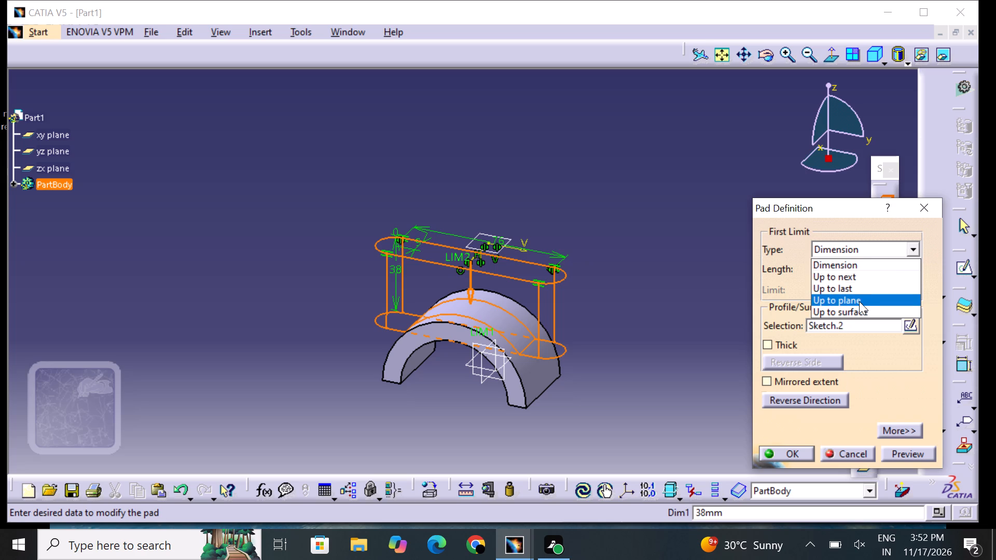
pyautogui.click(859, 301)
pyautogui.moveTo(487, 425); pyautogui.dragTo(532, 421, button='middle')
pyautogui.moveTo(497, 425); pyautogui.dragTo(532, 421, button='right')
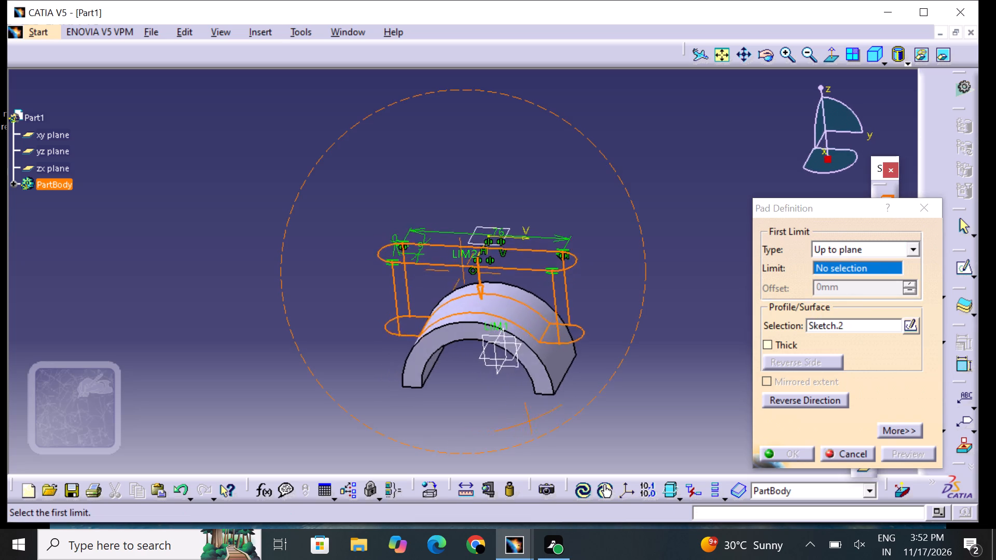
pyautogui.moveTo(532, 421); pyautogui.dragTo(565, 405, button='middle')
pyautogui.moveTo(532, 421); pyautogui.dragTo(565, 405, button='right')
pyautogui.moveTo(378, 364); pyautogui.dragTo(397, 331, button='middle')
pyautogui.scroll(1, 378, 364)
pyautogui.moveTo(378, 363); pyautogui.dragTo(397, 331, button='right')
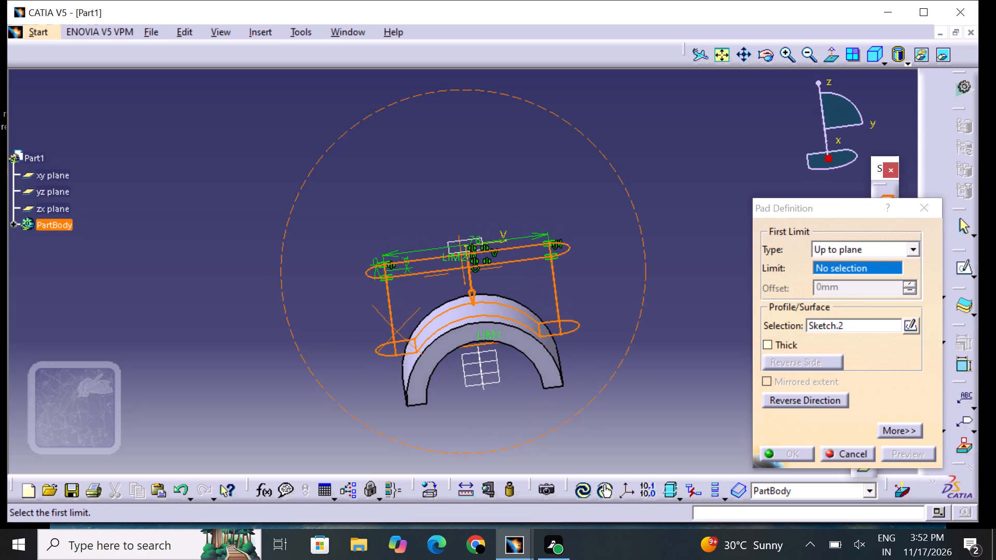
pyautogui.moveTo(397, 331); pyautogui.dragTo(394, 348, button='middle')
pyautogui.moveTo(397, 331); pyautogui.dragTo(394, 349, button='right')
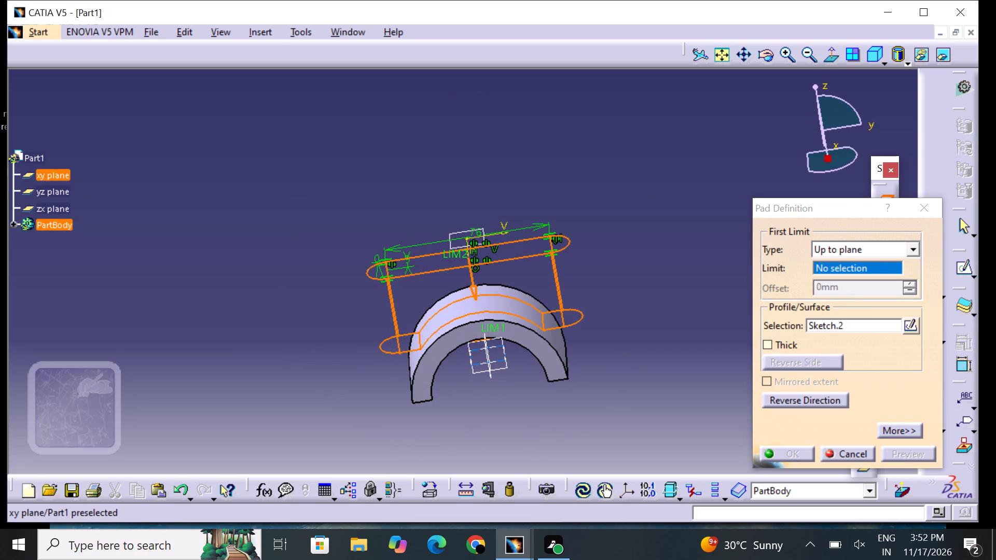
pyautogui.click(482, 365)
pyautogui.moveTo(367, 355); pyautogui.dragTo(374, 305, button='middle')
pyautogui.moveTo(367, 352); pyautogui.dragTo(374, 305, button='right')
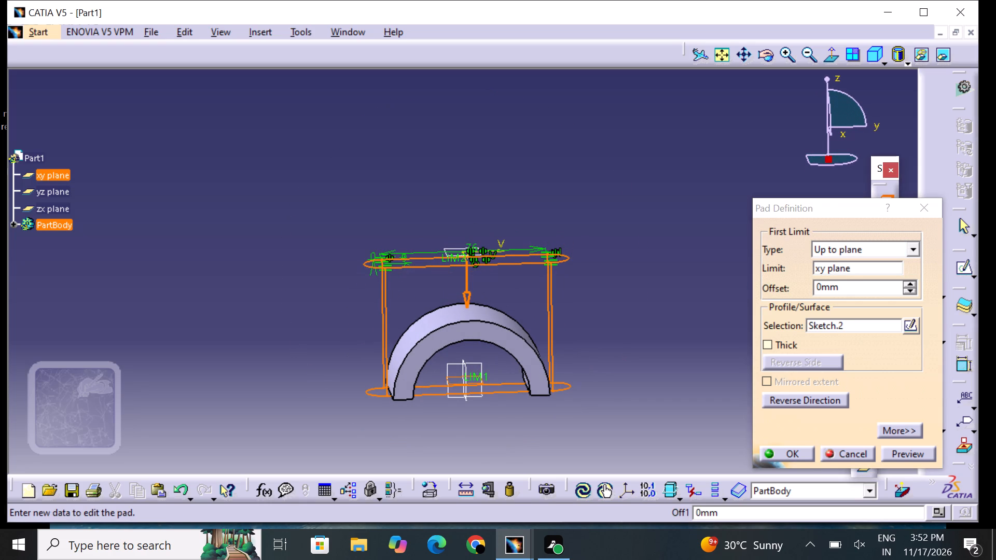
pyautogui.moveTo(801, 449); pyautogui.dragTo(797, 455)
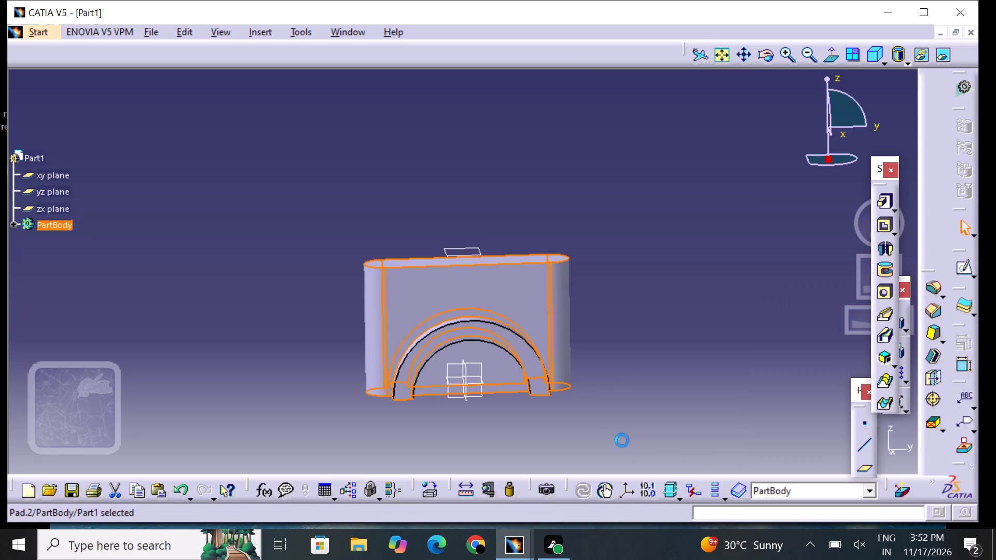
pyautogui.click(622, 440)
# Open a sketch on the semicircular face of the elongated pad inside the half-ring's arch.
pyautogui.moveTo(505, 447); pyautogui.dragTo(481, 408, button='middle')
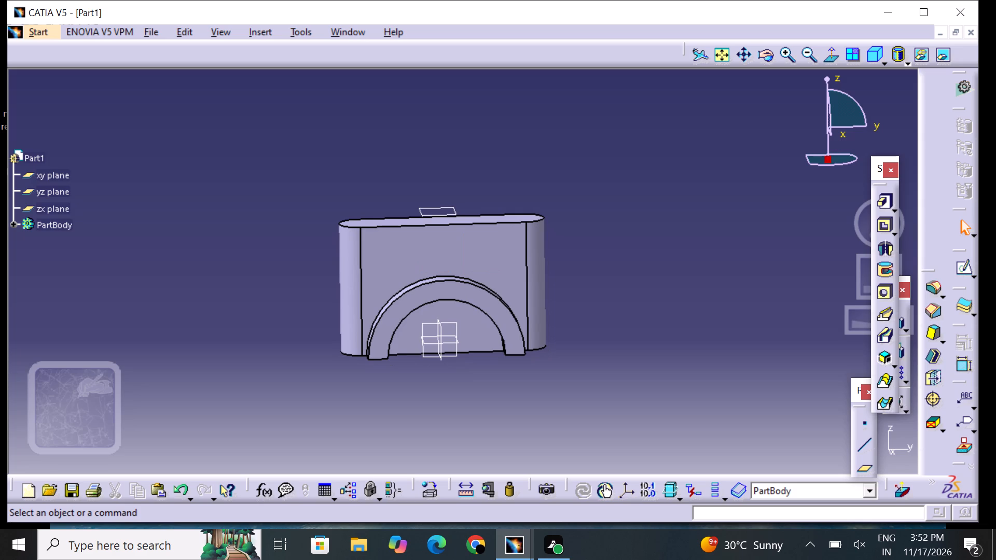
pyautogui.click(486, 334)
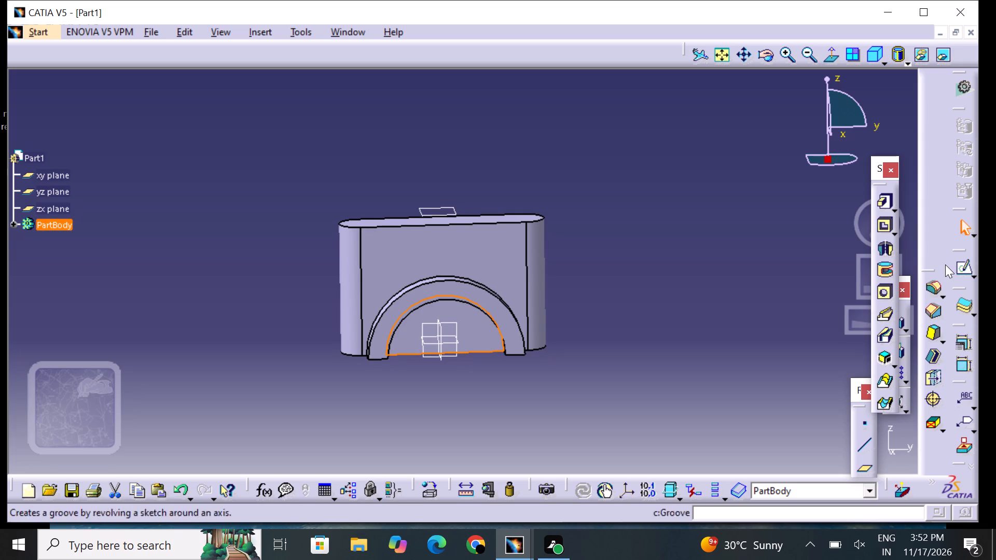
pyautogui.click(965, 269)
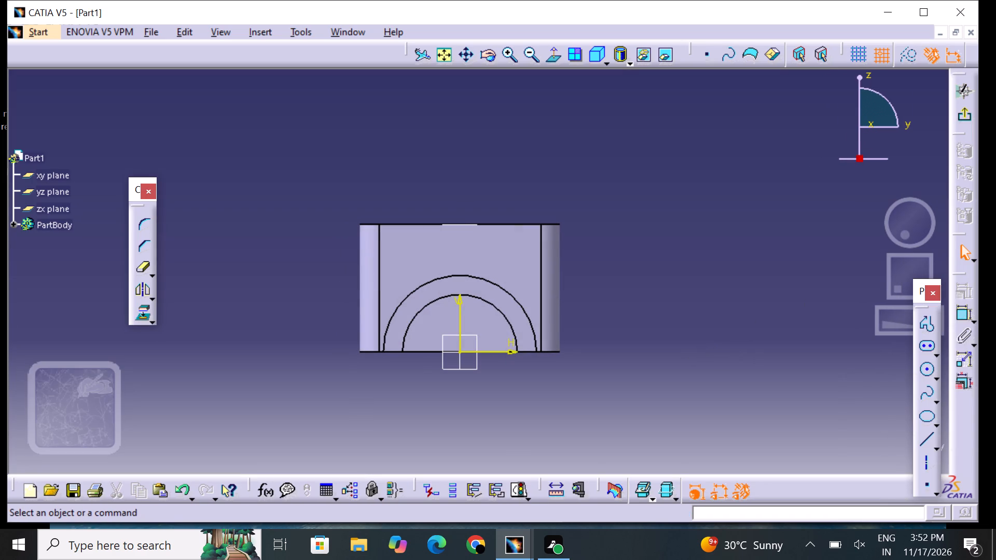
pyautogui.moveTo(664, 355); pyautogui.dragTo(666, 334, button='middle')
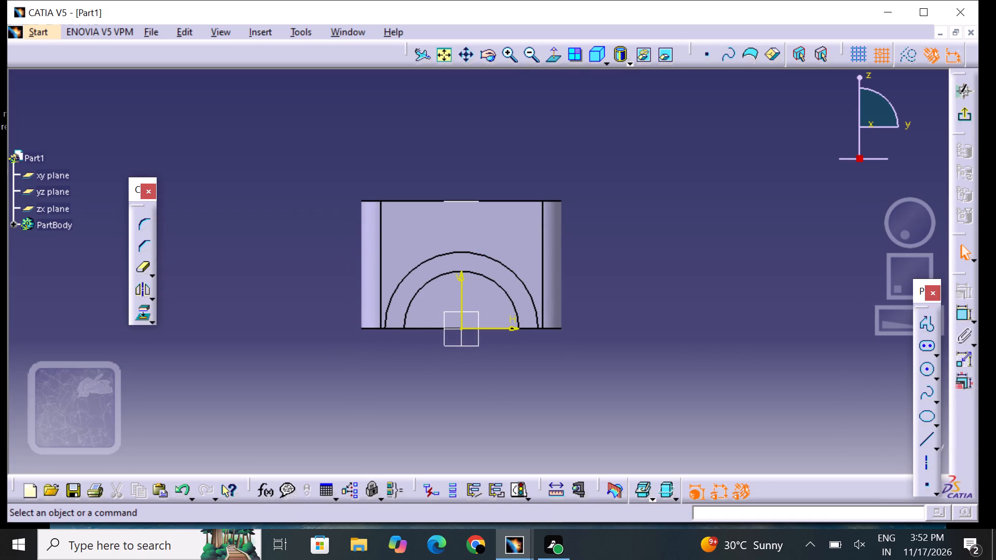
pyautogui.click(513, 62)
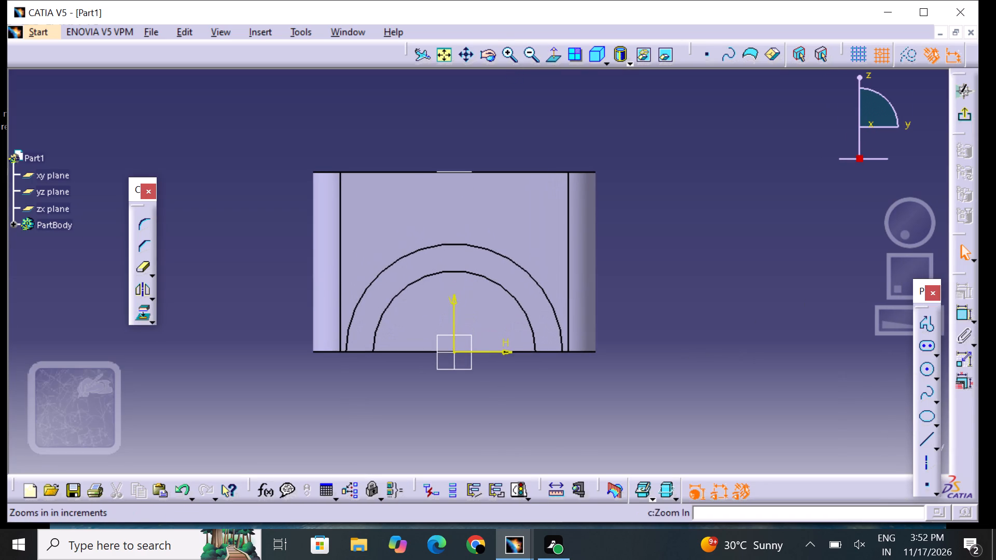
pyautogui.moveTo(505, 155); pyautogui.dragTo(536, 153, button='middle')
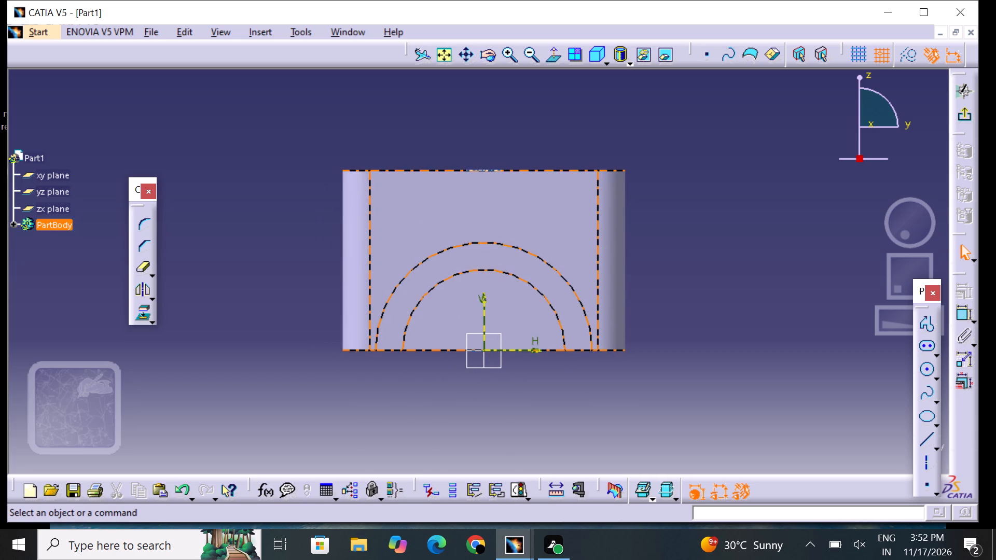
# Expand the PartBody in the specification tree to show its features, and leave the empty sketch.
pyautogui.click(12, 220)
pyautogui.click(17, 221)
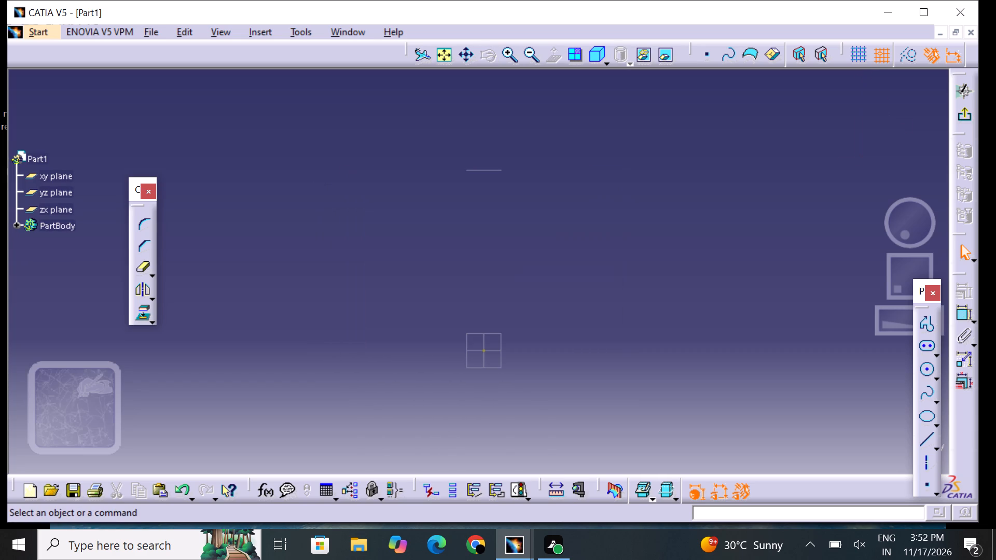
pyautogui.click(20, 215)
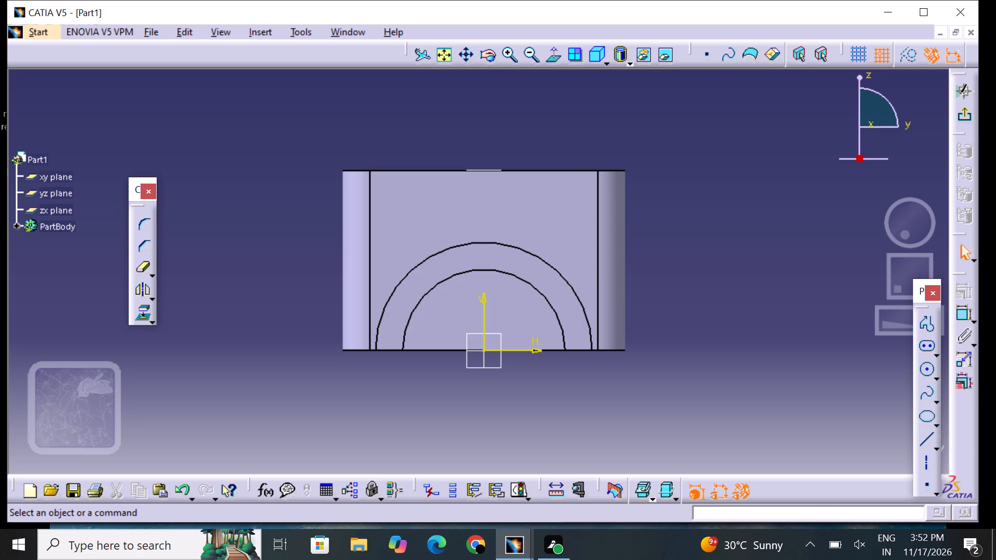
pyautogui.click(33, 228)
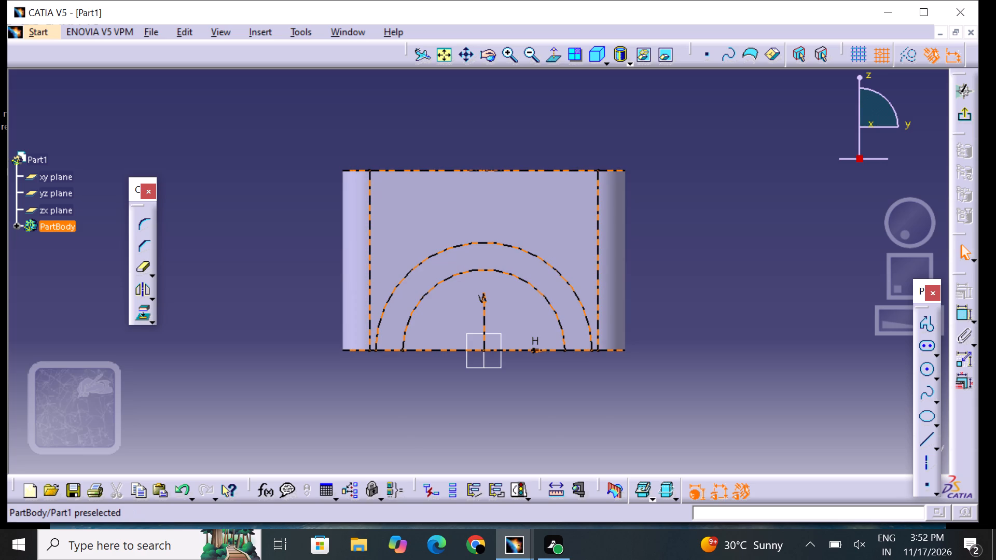
pyautogui.click(27, 227)
pyautogui.click(17, 225)
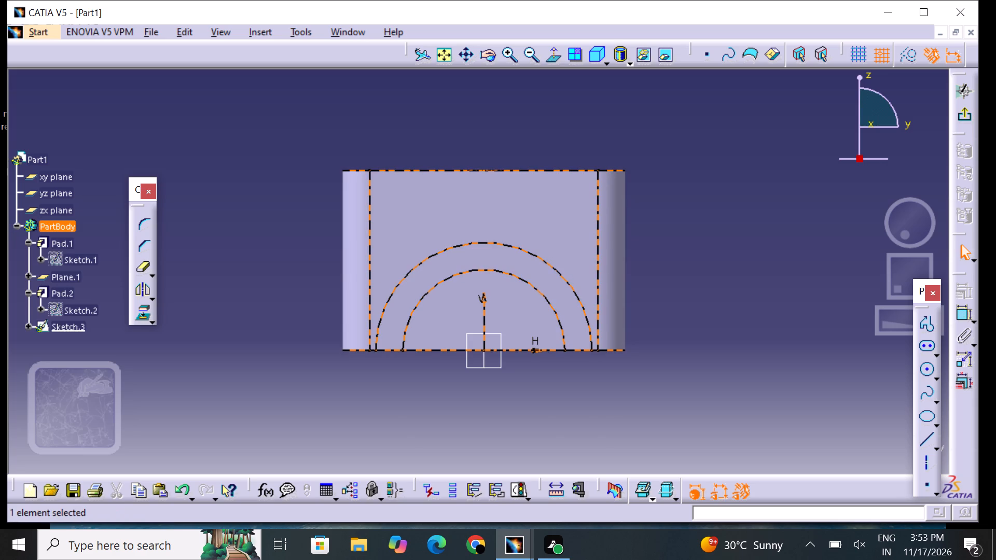
pyautogui.scroll(-2, 65, 223)
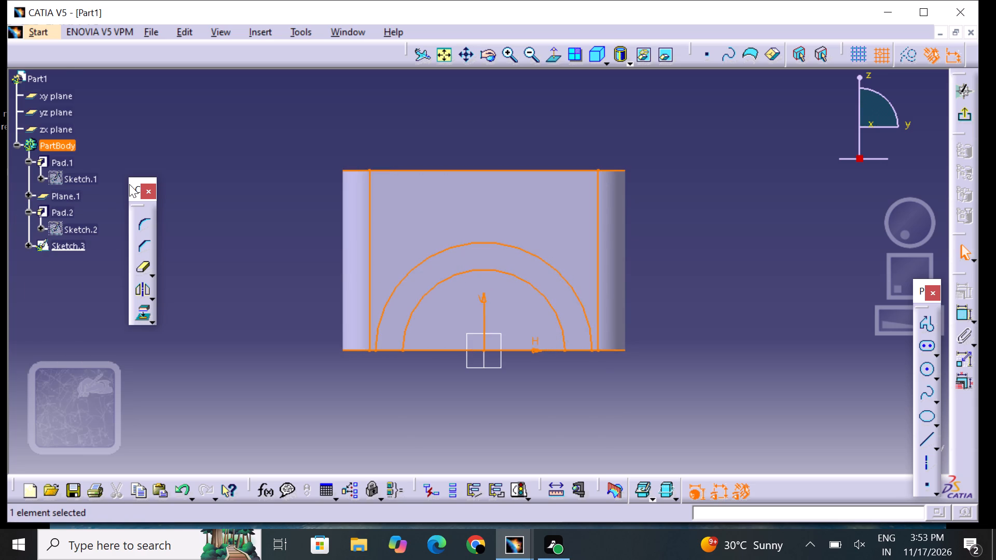
pyautogui.moveTo(215, 176); pyautogui.dragTo(223, 191)
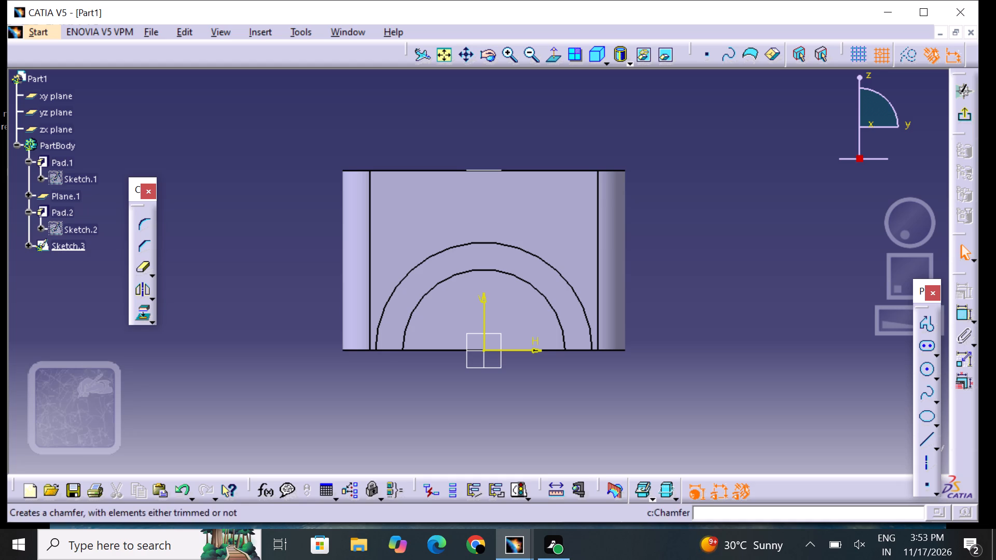
pyautogui.click(459, 329)
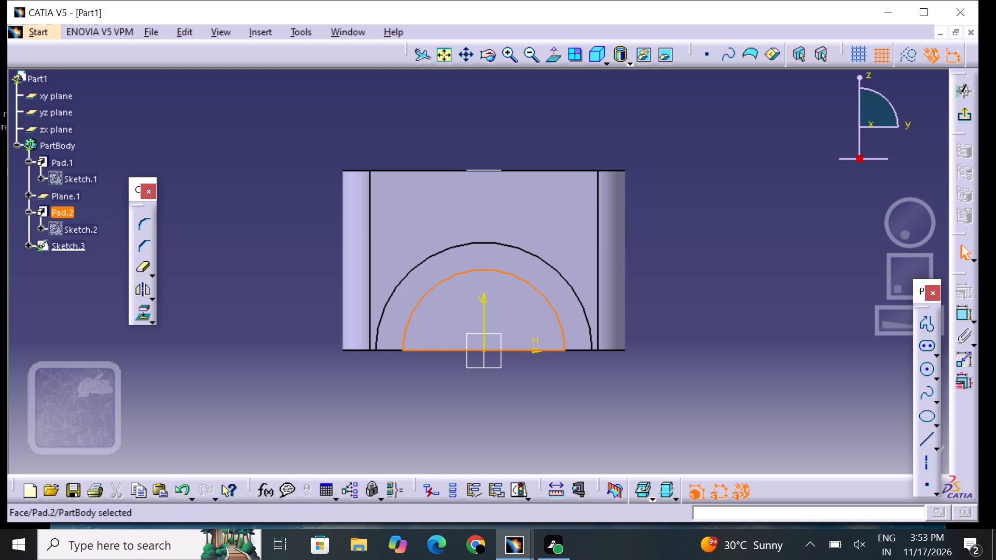
pyautogui.click(955, 122)
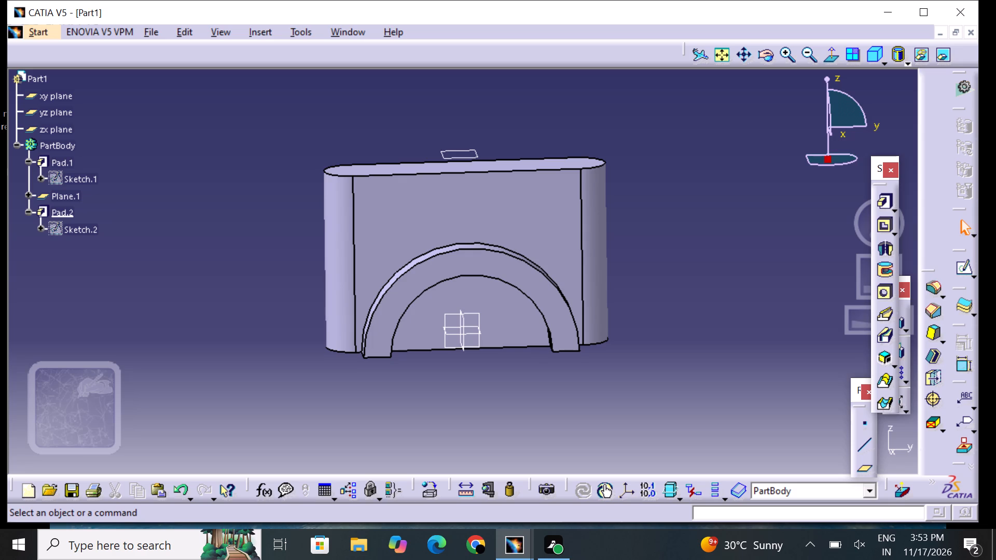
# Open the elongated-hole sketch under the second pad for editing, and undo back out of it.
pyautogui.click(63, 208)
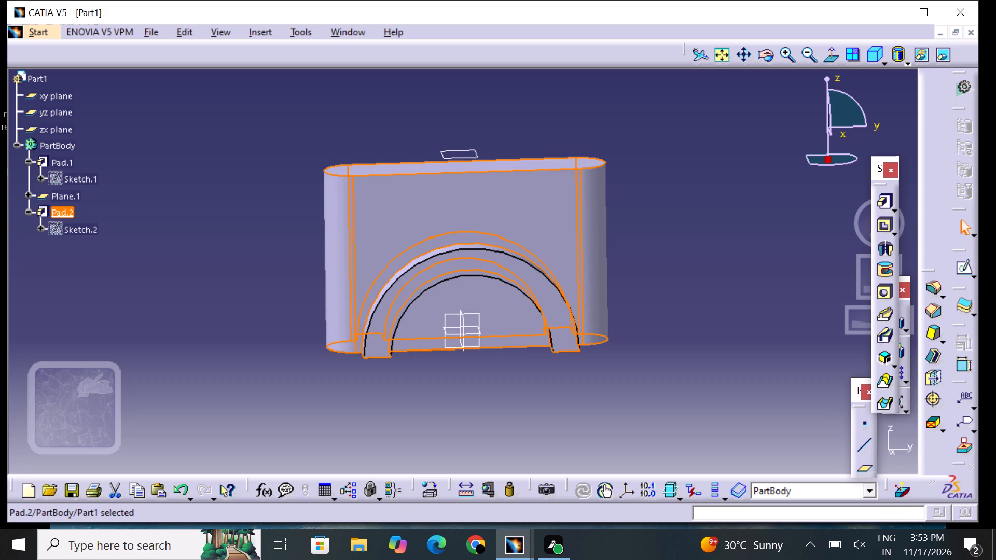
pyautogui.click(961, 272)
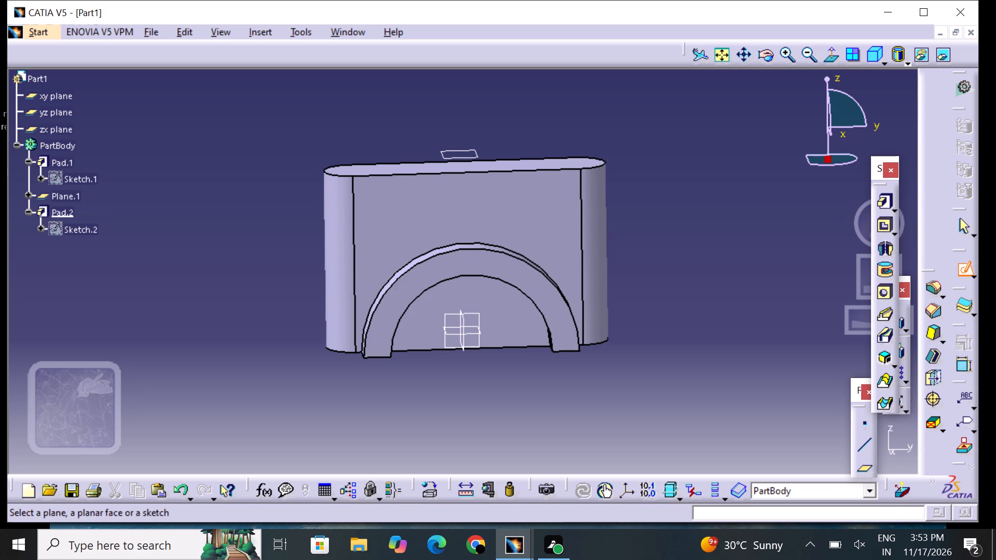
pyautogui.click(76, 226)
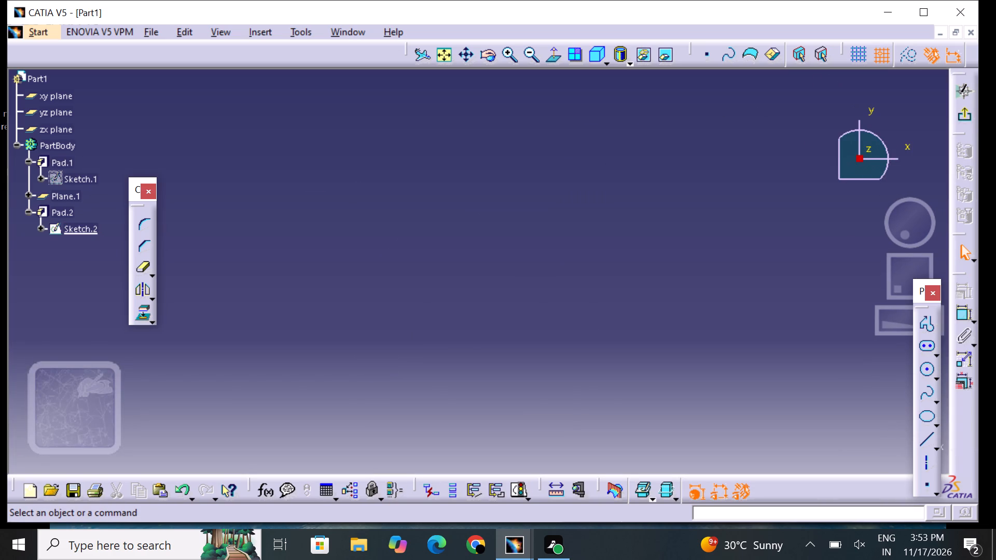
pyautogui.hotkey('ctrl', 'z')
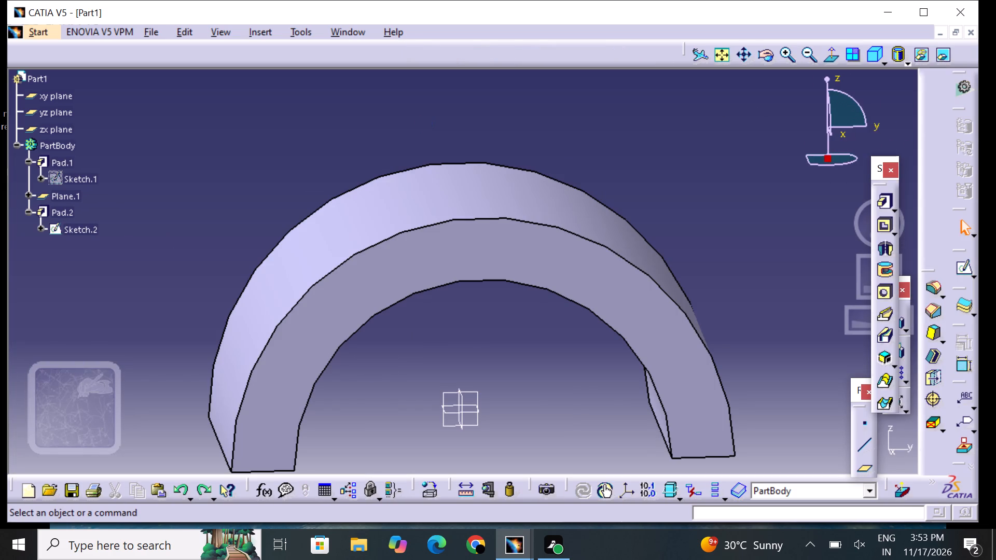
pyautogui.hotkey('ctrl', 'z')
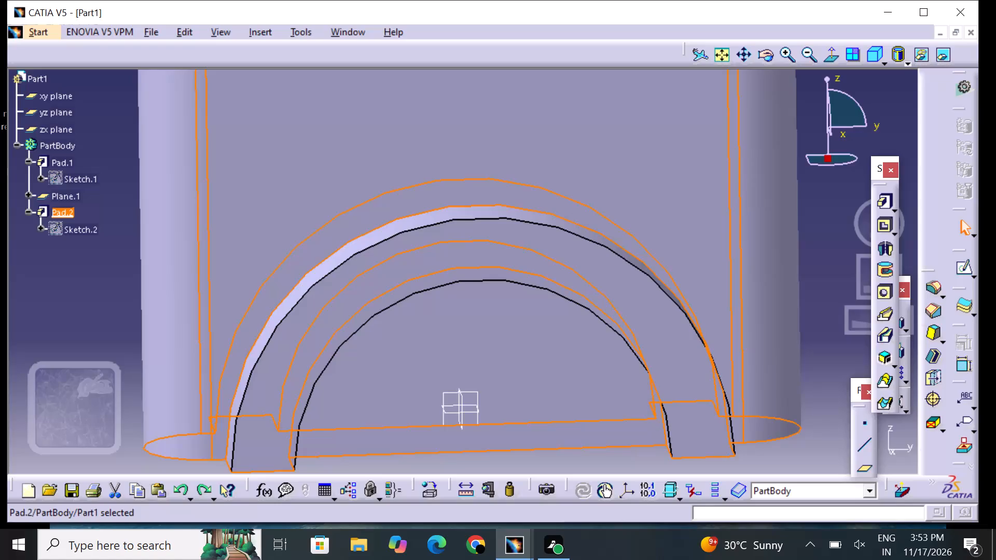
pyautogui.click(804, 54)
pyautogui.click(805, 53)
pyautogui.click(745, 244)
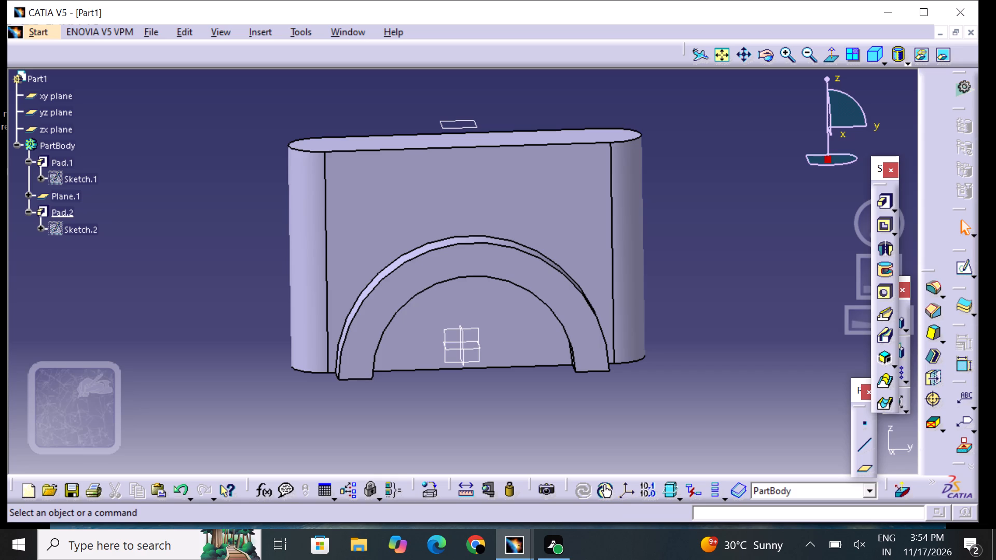
# Reopen the elongated-hole sketch under the second pad to examine its profile against the half-ring, and leave it.
pyautogui.moveTo(77, 234); pyautogui.dragTo(96, 234)
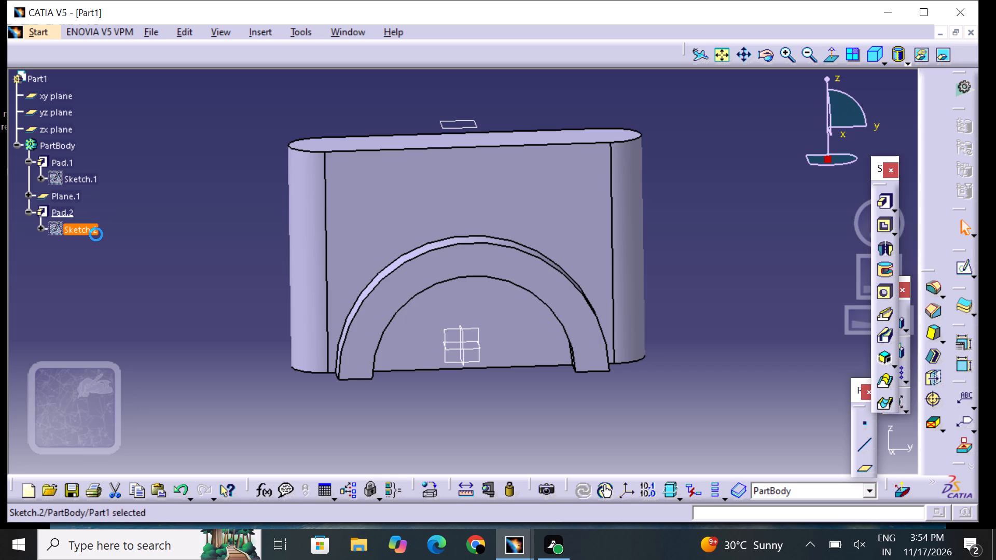
pyautogui.moveTo(96, 234); pyautogui.dragTo(91, 234)
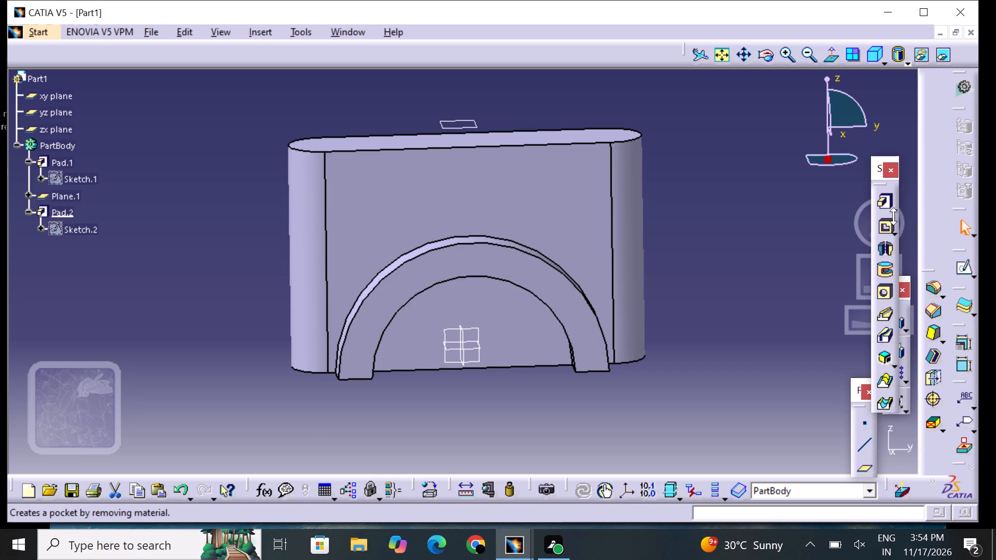
pyautogui.click(964, 270)
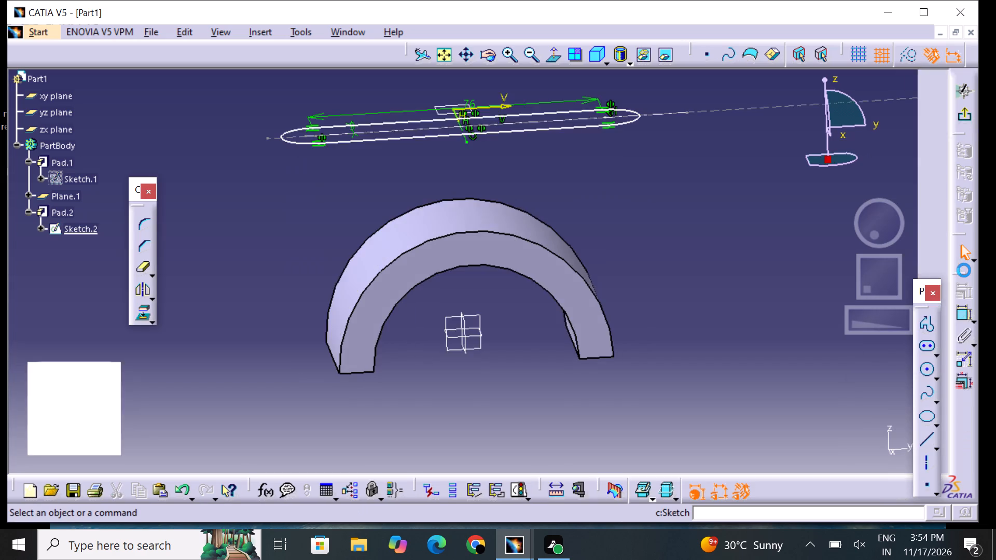
pyautogui.moveTo(763, 306); pyautogui.dragTo(687, 345, button='middle')
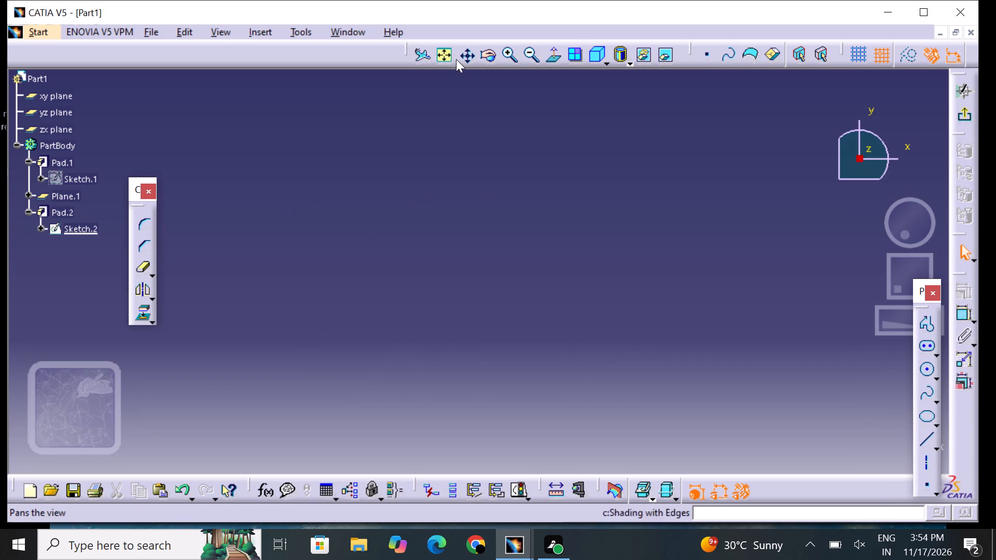
pyautogui.click(456, 59)
pyautogui.click(452, 59)
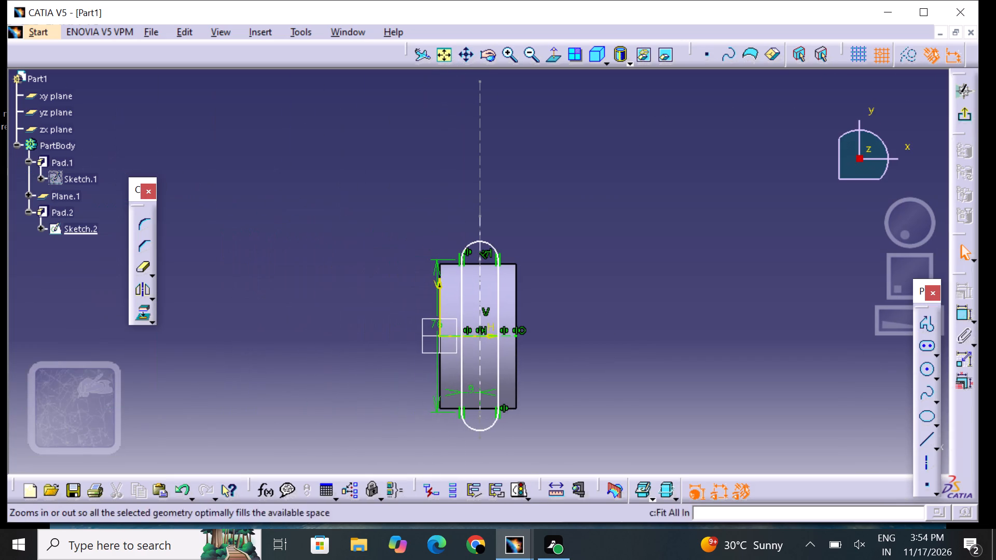
pyautogui.moveTo(570, 228); pyautogui.dragTo(577, 189, button='middle')
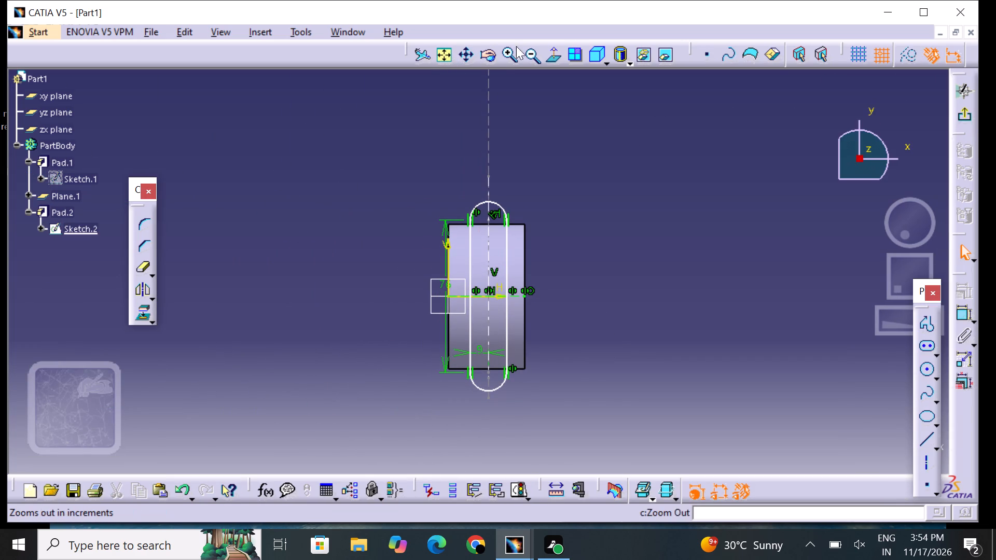
pyautogui.click(505, 57)
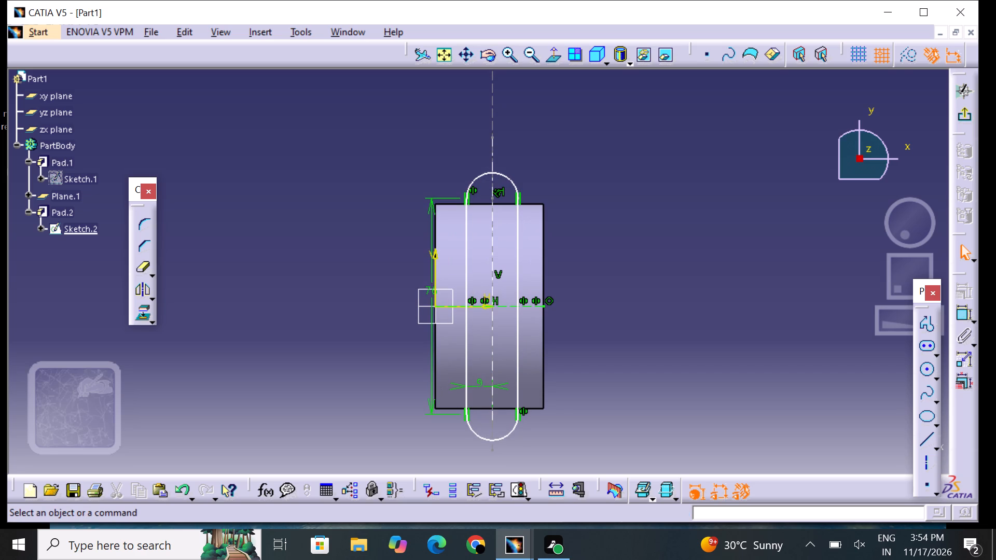
pyautogui.click(967, 121)
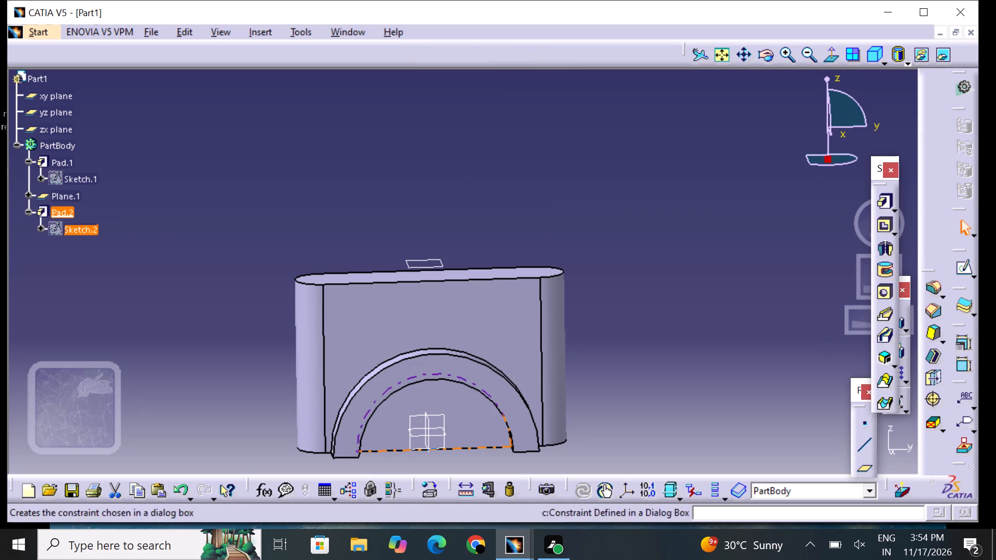
# Open a sketch on the semicircular face inside the half-ring's arch and draw a circle centred on the origin, inside the arch's inner edge.
pyautogui.click(459, 395)
pyautogui.click(962, 271)
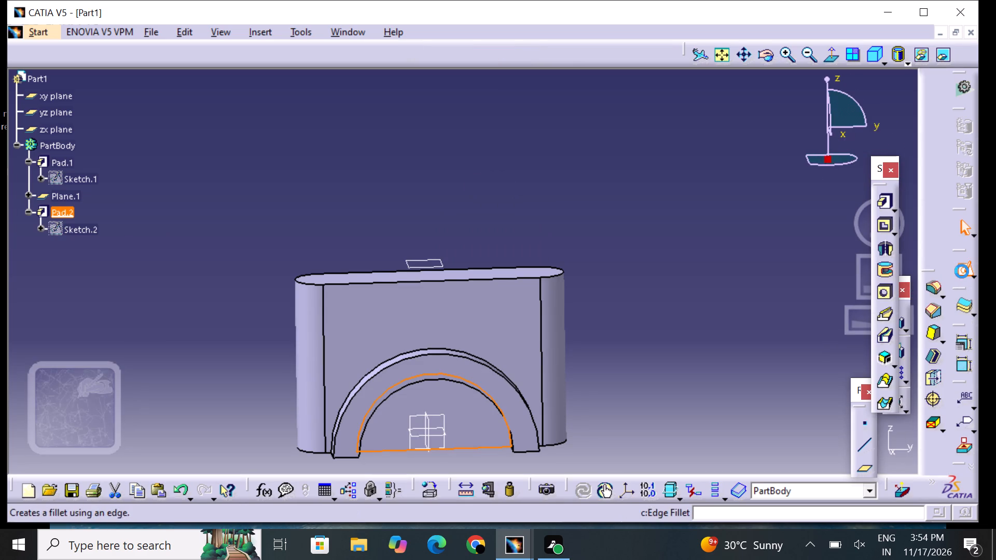
pyautogui.moveTo(603, 350); pyautogui.dragTo(621, 253, button='middle')
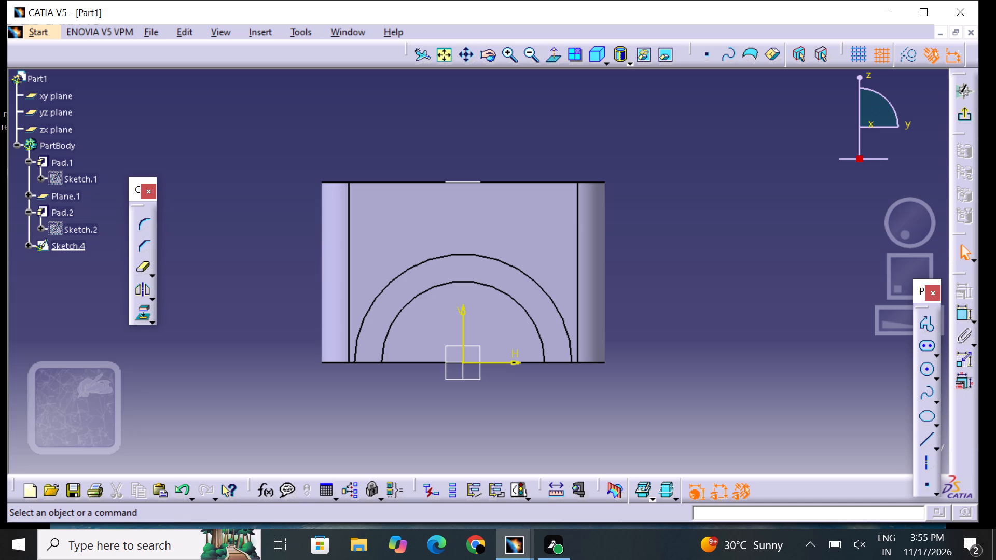
pyautogui.click(921, 360)
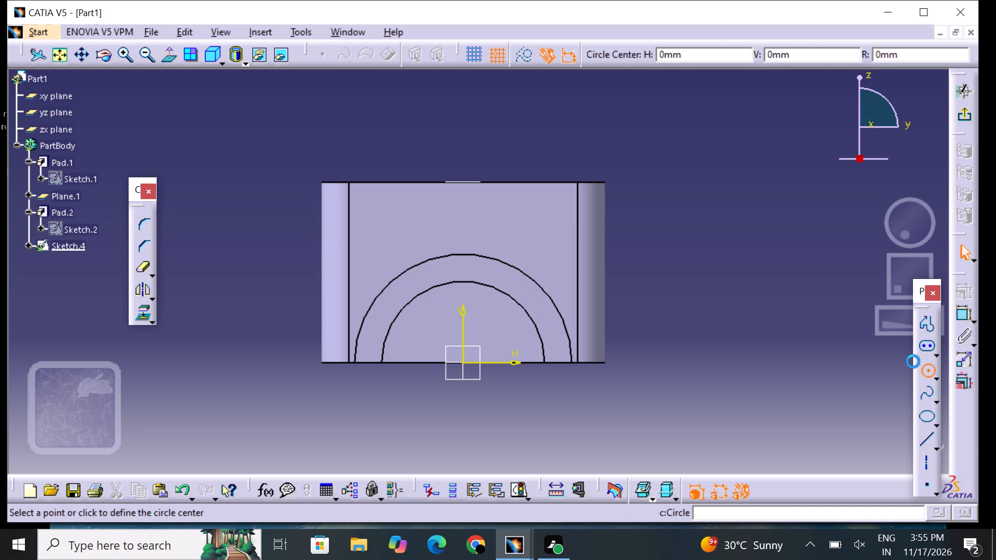
pyautogui.click(466, 360)
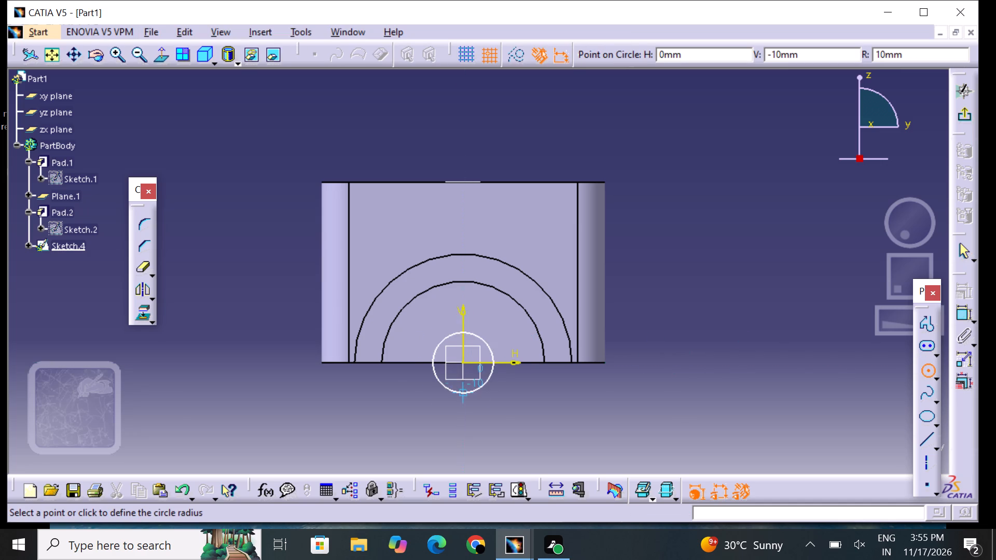
pyautogui.click(406, 400)
pyautogui.click(603, 421)
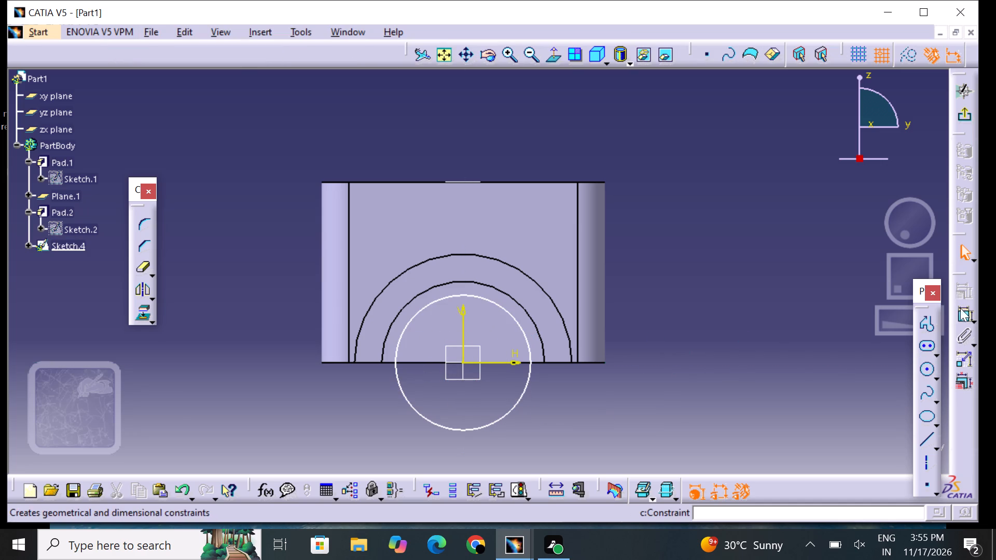
# Constrain the circle to be coincident with the half-ring's inner arc edge.
pyautogui.click(960, 313)
pyautogui.click(524, 308)
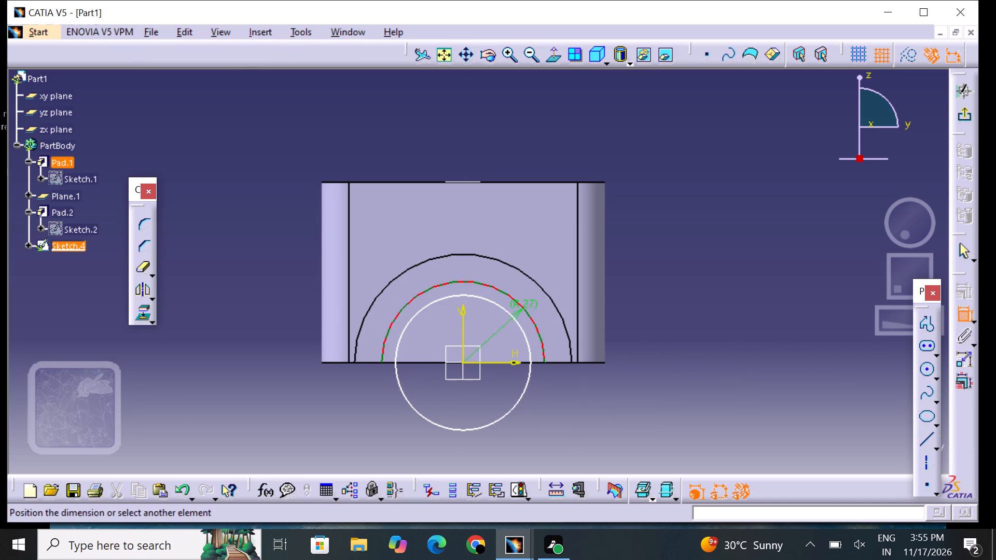
pyautogui.click(526, 340)
pyautogui.rightClick(526, 341)
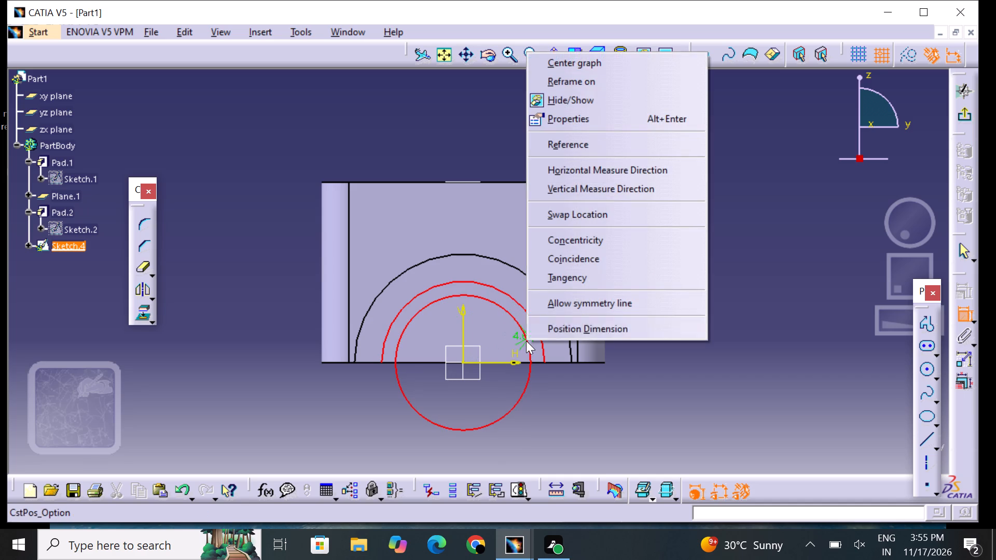
pyautogui.click(577, 263)
pyautogui.click(687, 344)
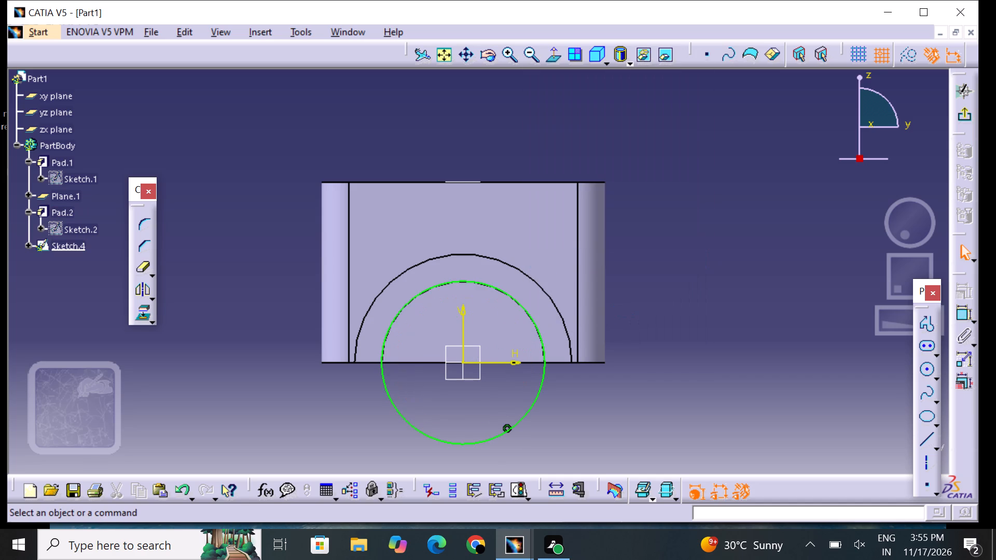
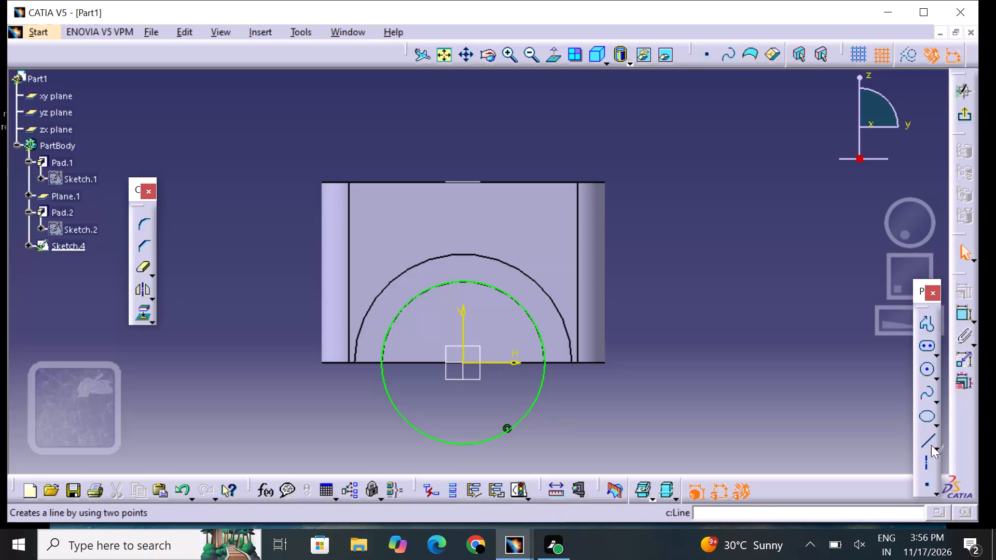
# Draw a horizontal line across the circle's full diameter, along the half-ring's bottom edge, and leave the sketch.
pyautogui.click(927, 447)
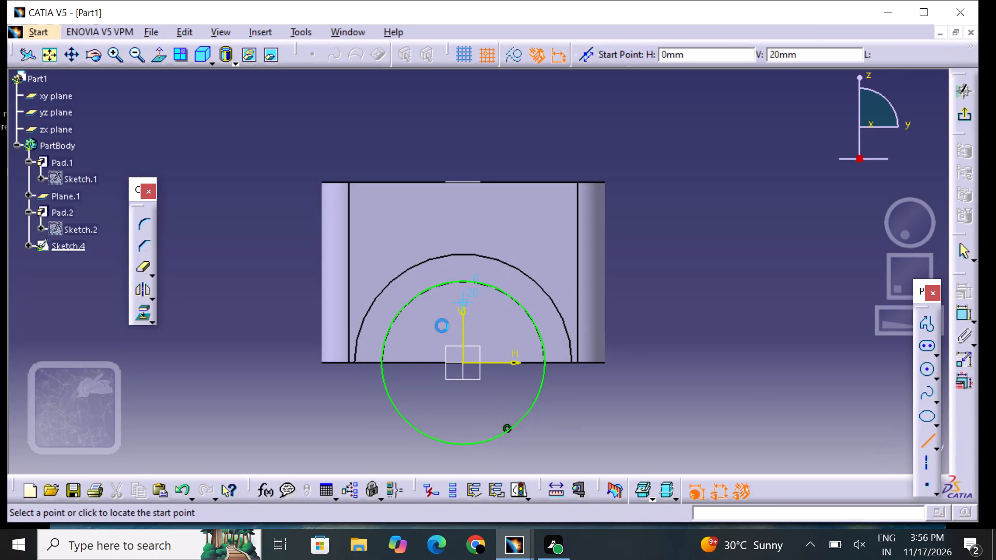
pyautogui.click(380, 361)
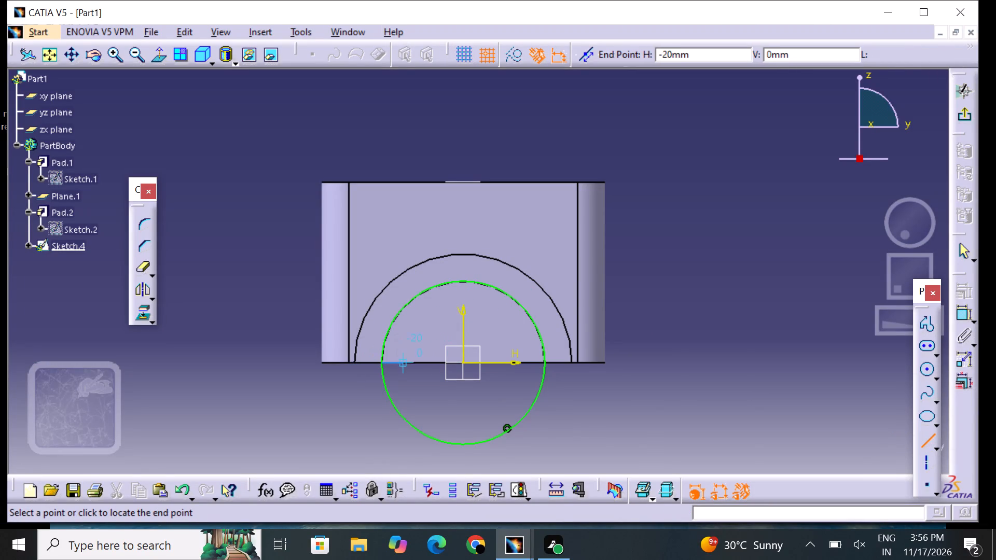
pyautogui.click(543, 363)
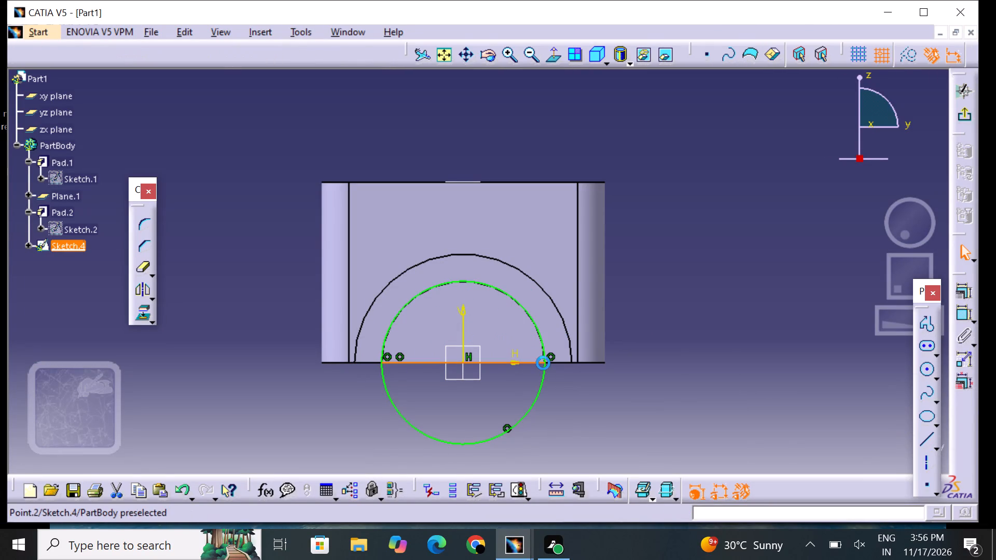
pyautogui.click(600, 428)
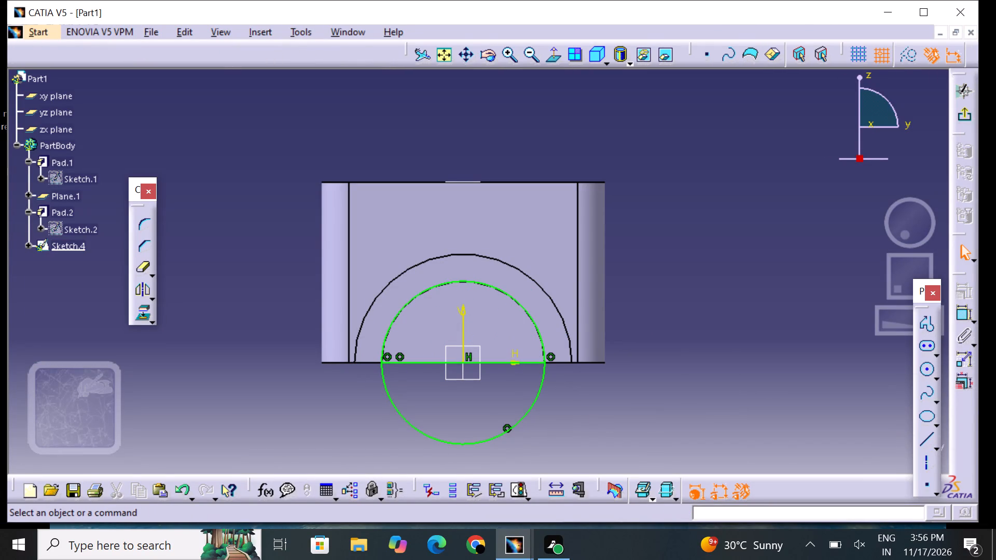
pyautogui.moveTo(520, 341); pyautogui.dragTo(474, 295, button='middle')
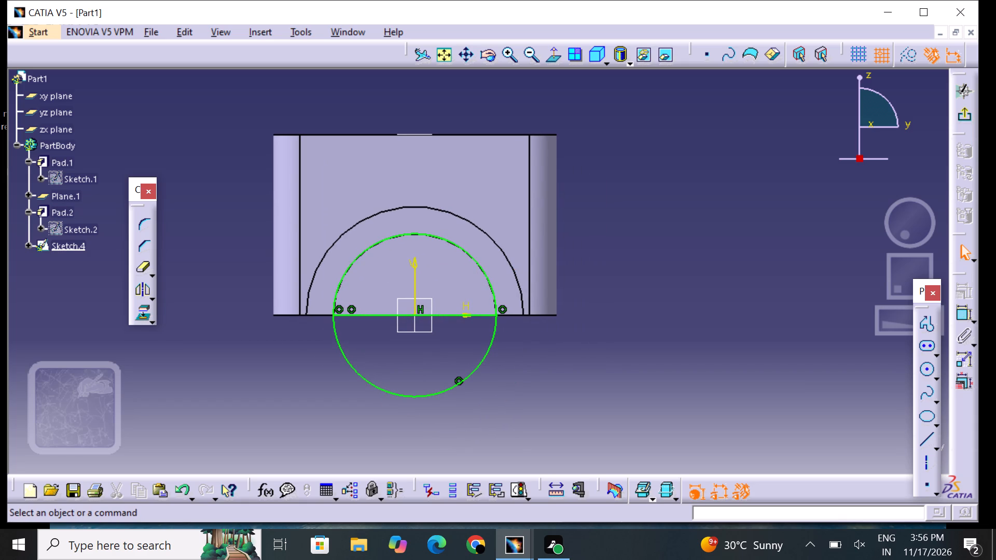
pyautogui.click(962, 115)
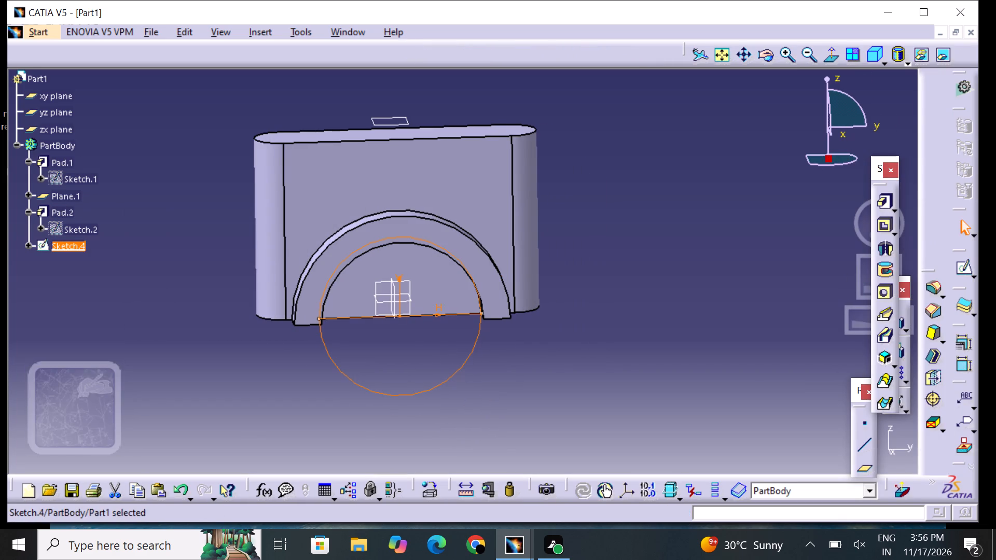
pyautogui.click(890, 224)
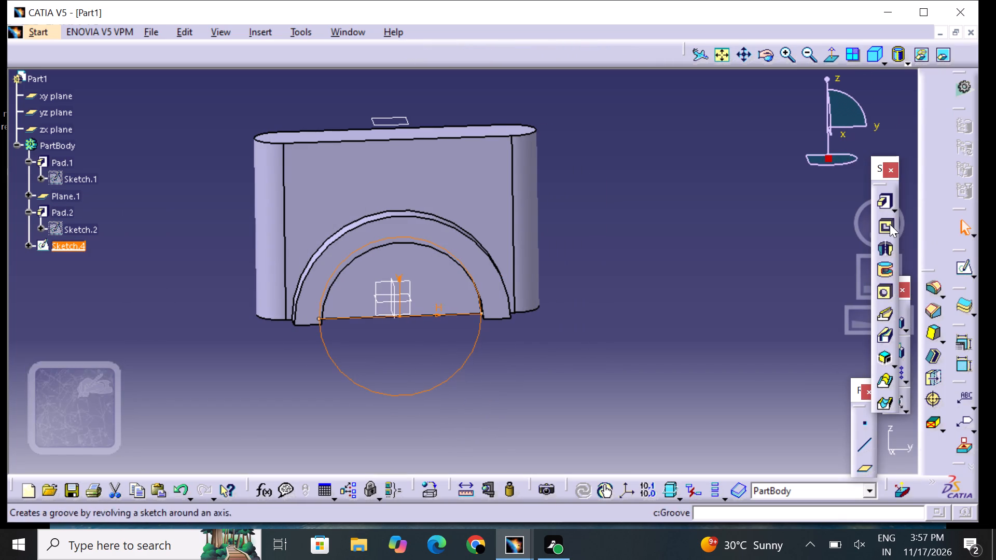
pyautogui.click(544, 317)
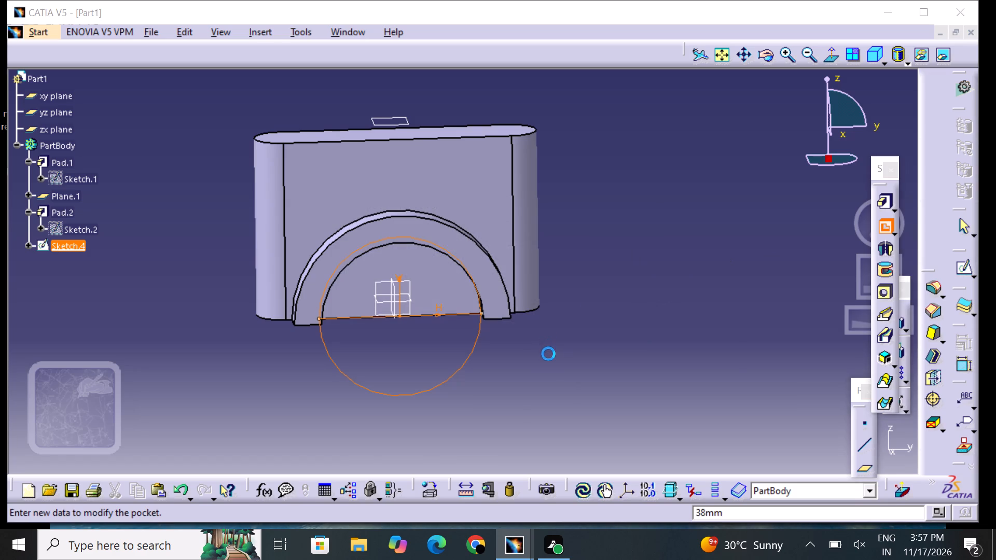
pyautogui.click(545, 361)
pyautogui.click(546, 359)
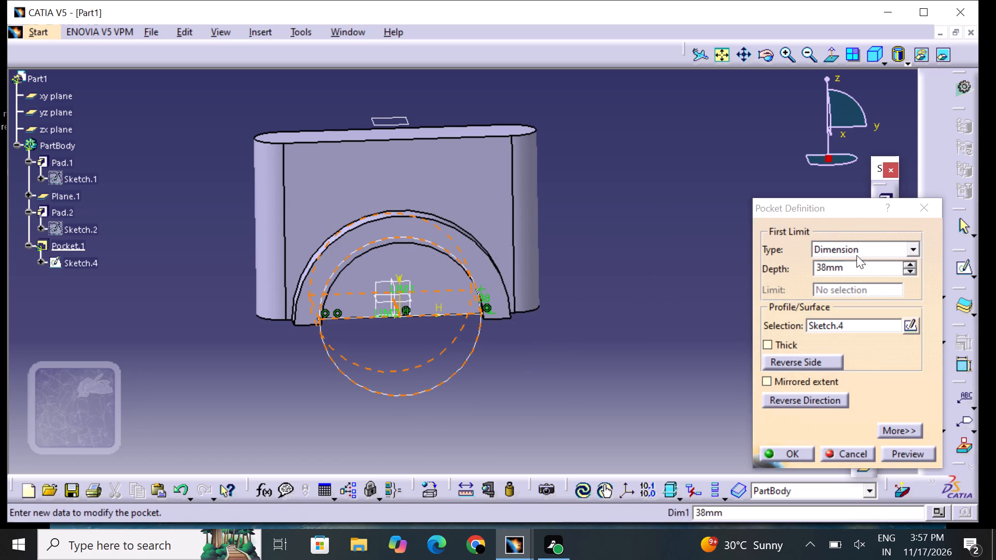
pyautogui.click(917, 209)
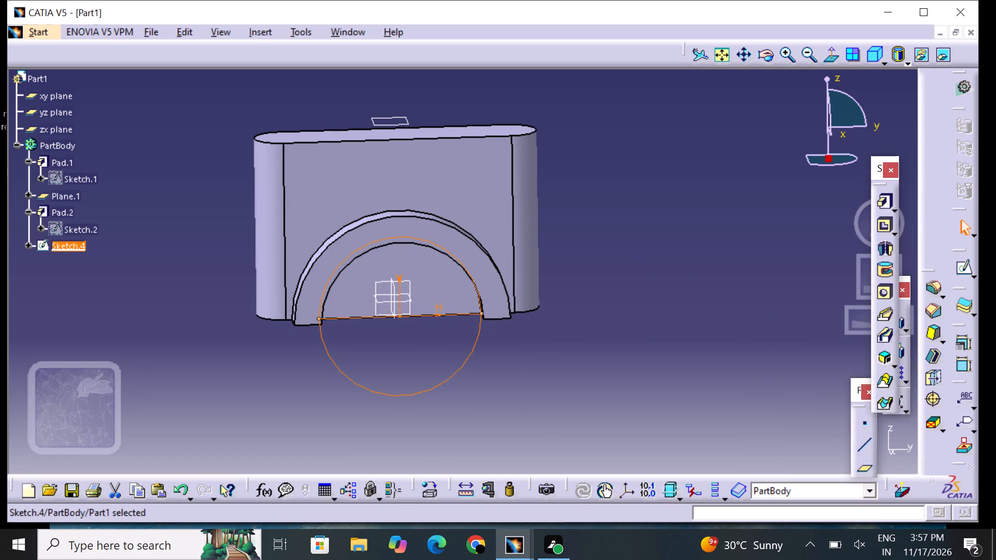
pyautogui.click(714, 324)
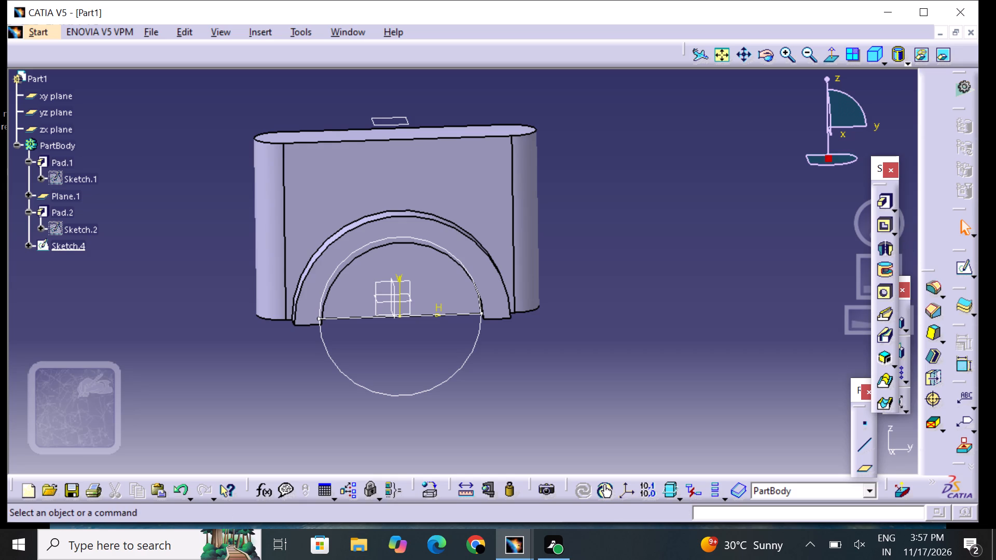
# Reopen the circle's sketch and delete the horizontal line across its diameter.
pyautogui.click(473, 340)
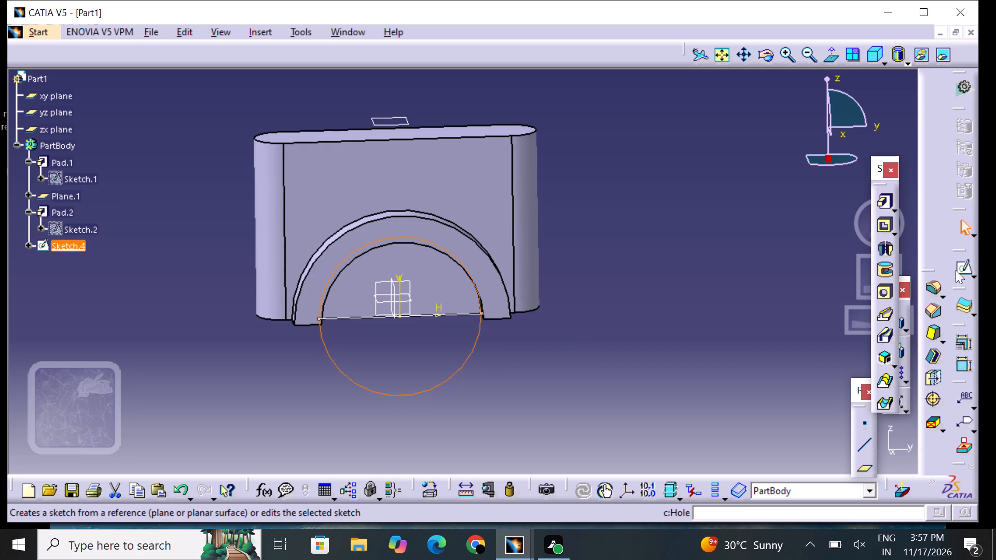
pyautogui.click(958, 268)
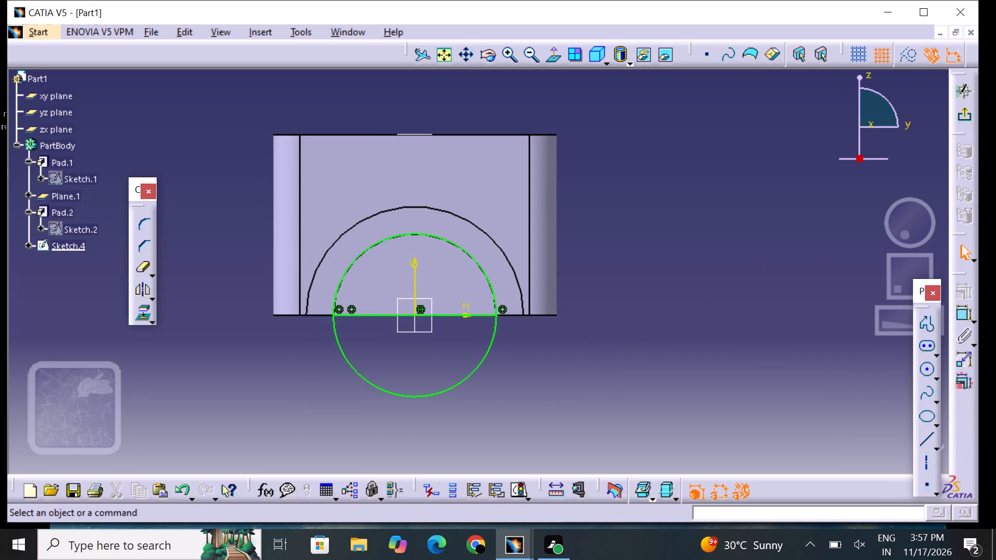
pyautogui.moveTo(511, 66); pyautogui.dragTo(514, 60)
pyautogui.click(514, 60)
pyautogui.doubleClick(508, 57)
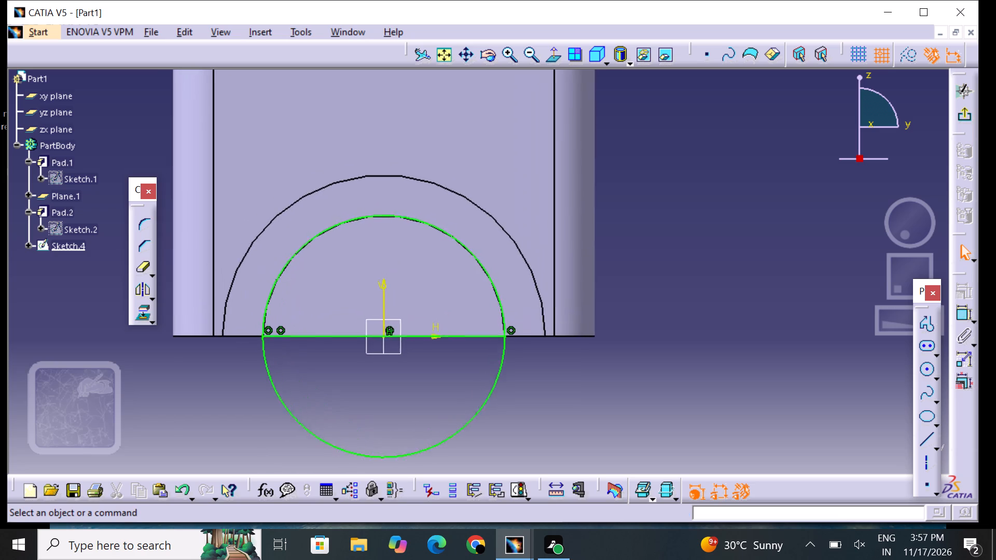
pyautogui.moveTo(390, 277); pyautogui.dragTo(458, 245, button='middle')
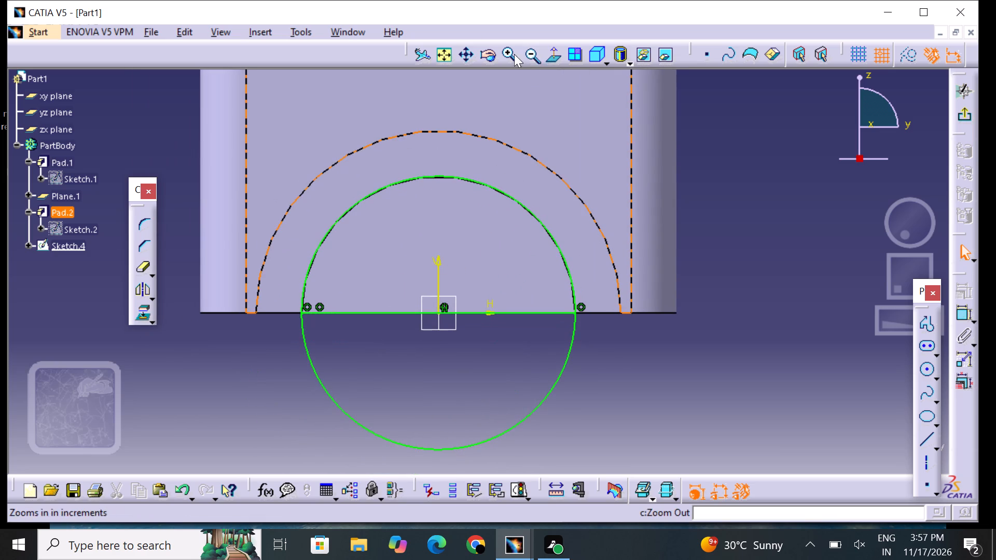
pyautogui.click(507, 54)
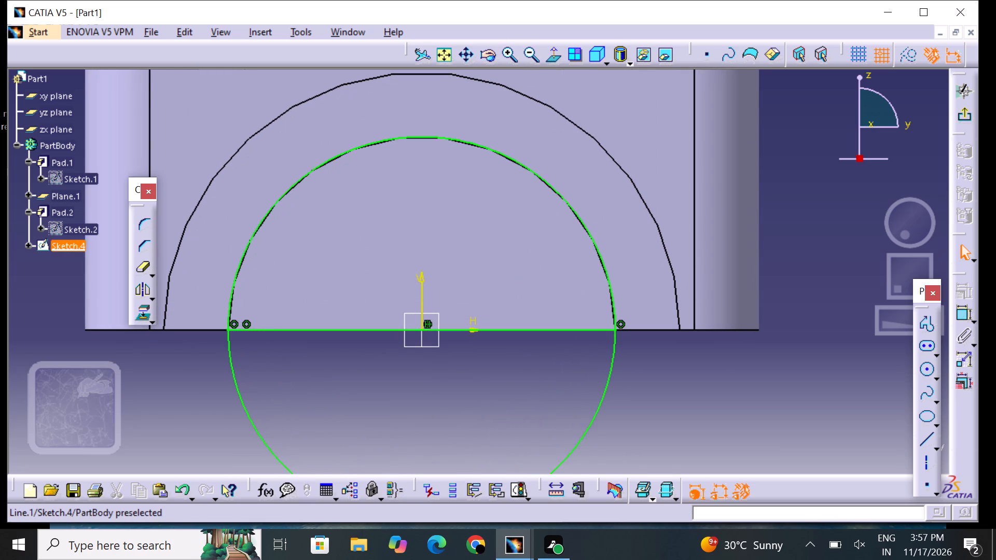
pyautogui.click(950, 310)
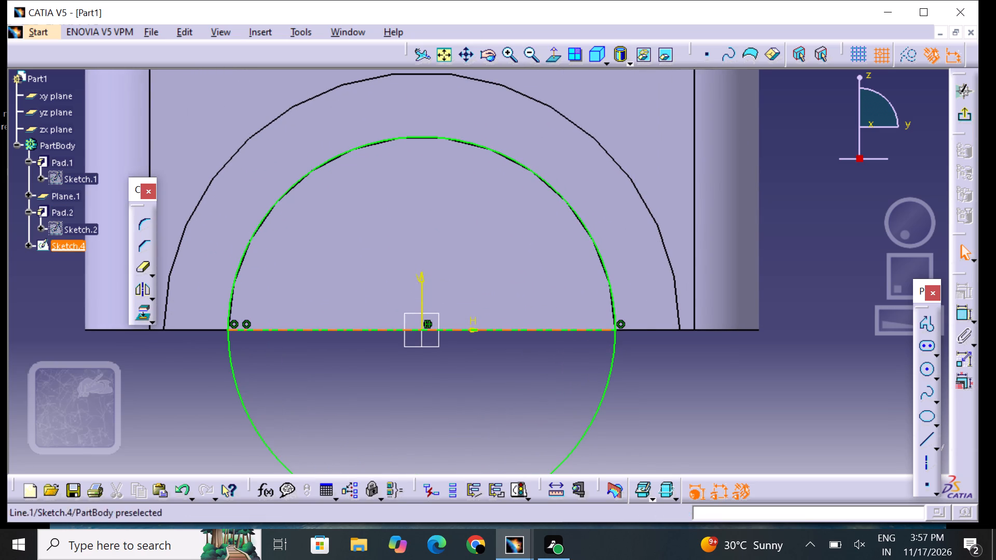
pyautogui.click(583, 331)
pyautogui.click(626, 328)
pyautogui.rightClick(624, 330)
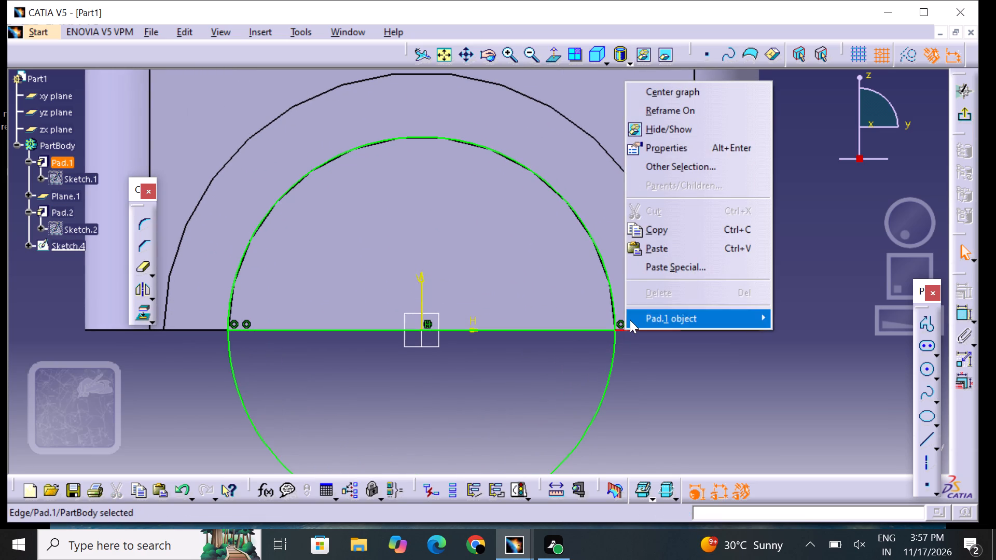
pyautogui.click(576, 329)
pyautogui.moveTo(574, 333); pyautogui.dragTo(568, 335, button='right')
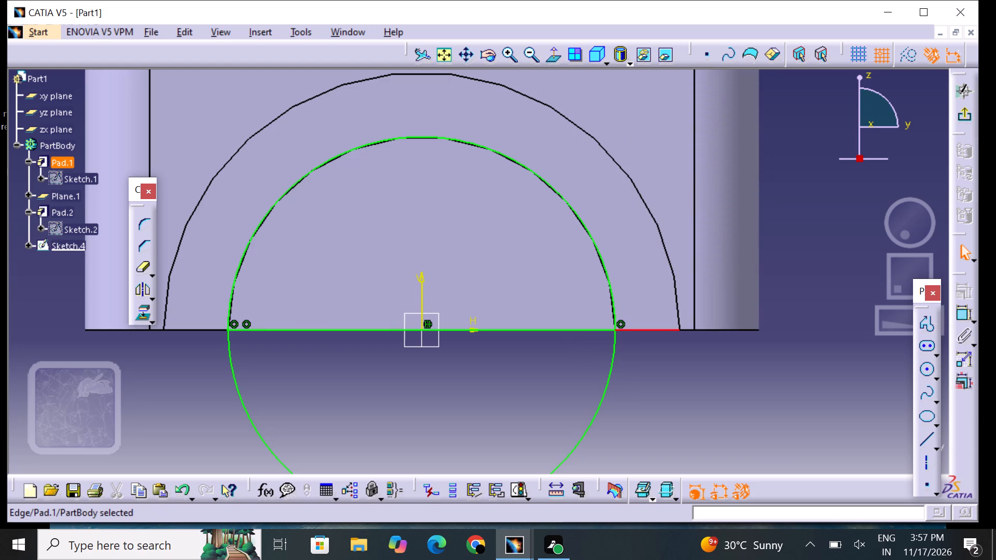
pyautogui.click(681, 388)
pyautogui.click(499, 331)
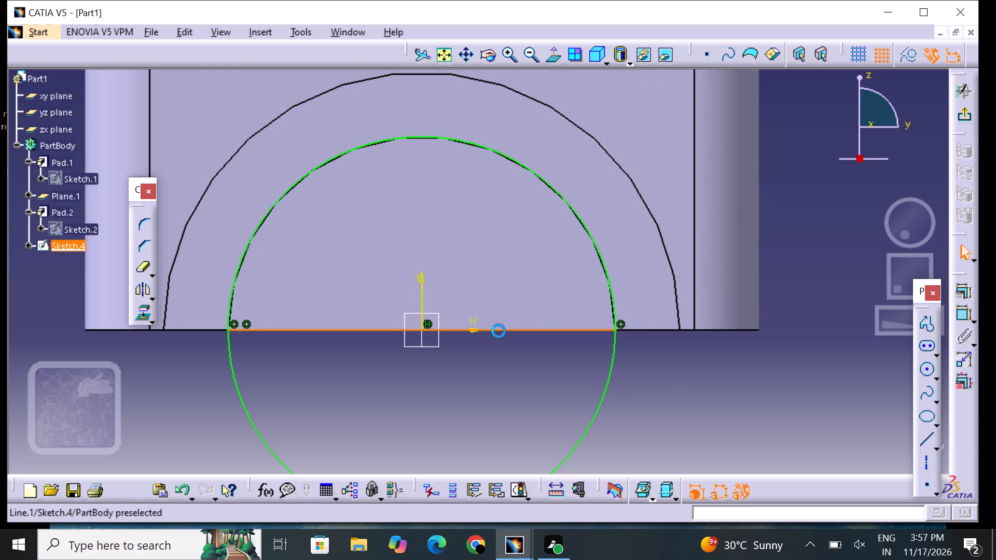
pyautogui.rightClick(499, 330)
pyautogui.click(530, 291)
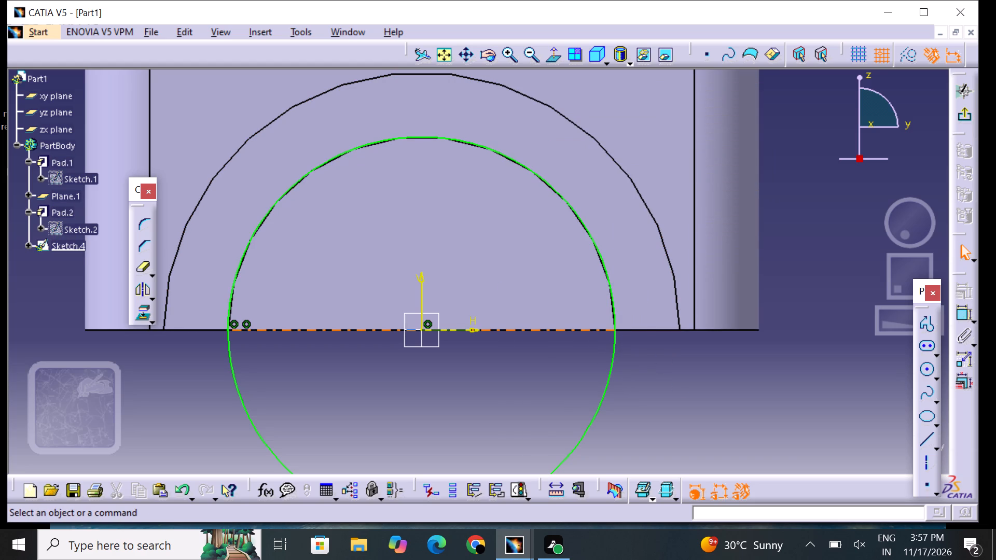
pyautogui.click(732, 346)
# Apply a coincidence constraint between the circle and the half-ring's inner arc edge.
pyautogui.click(958, 316)
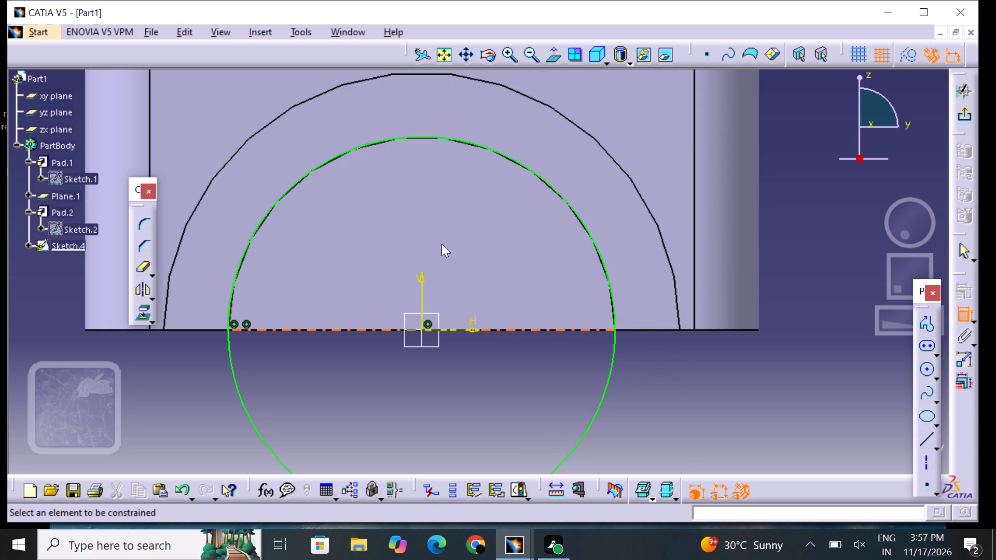
pyautogui.click(242, 253)
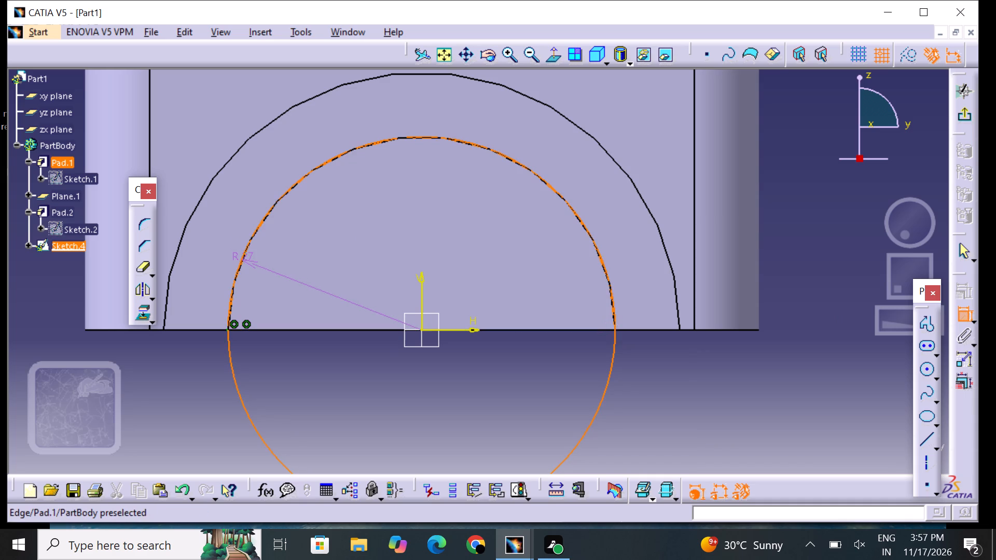
pyautogui.click(245, 261)
pyautogui.rightClick(242, 262)
pyautogui.click(317, 442)
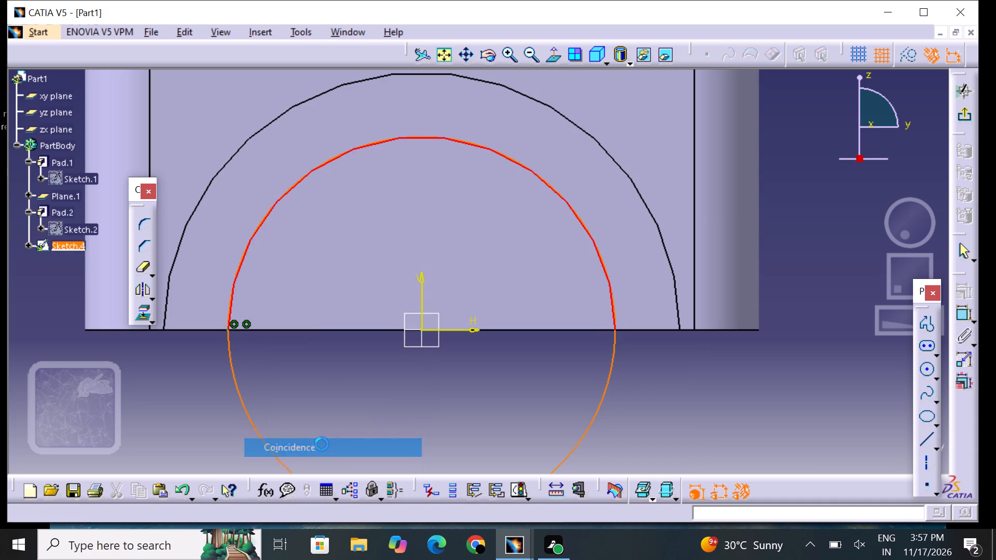
pyautogui.click(372, 419)
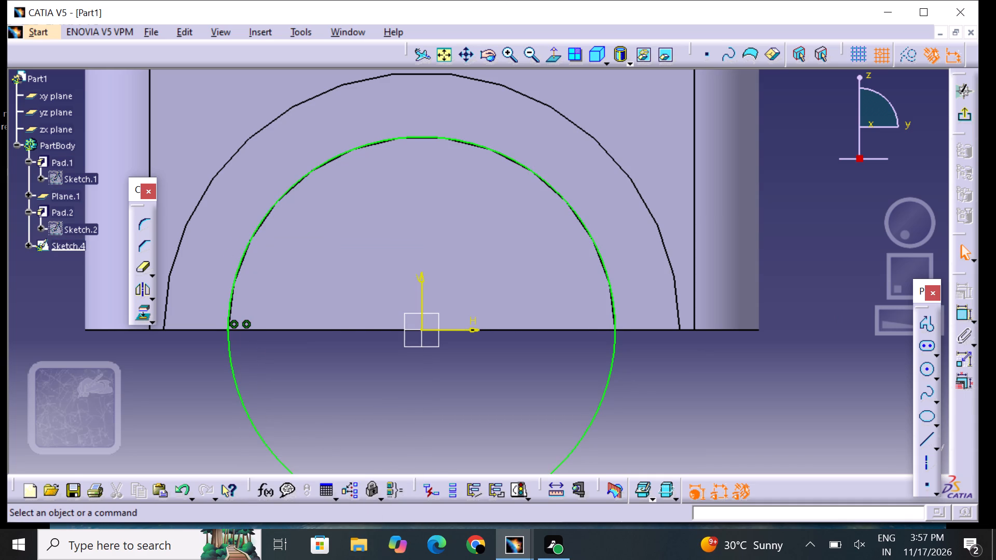
# Delete the two coincidence constraints marked where the circle meets the half-ring's bottom edge on the negative H side.
pyautogui.click(246, 324)
pyautogui.rightClick(247, 324)
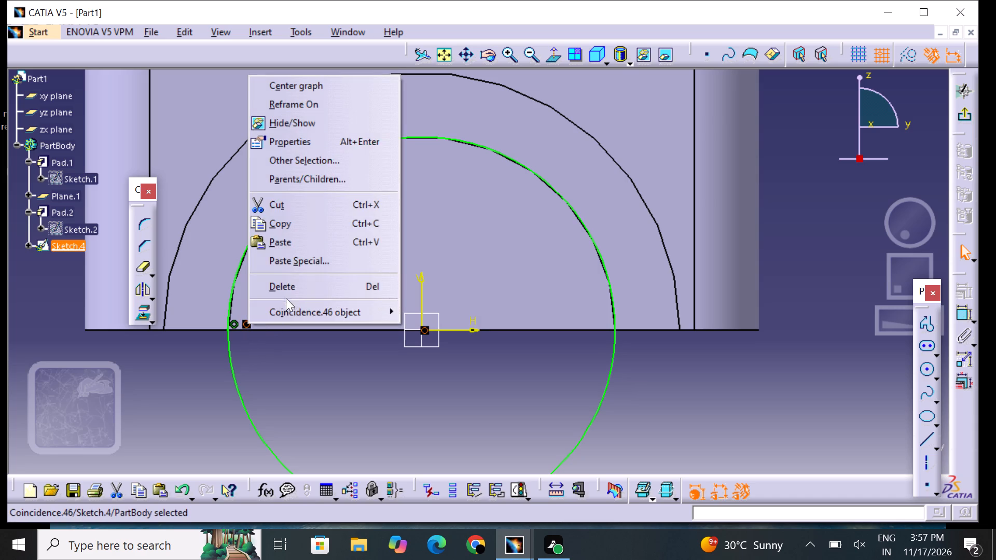
pyautogui.click(293, 289)
pyautogui.click(238, 325)
pyautogui.rightClick(235, 325)
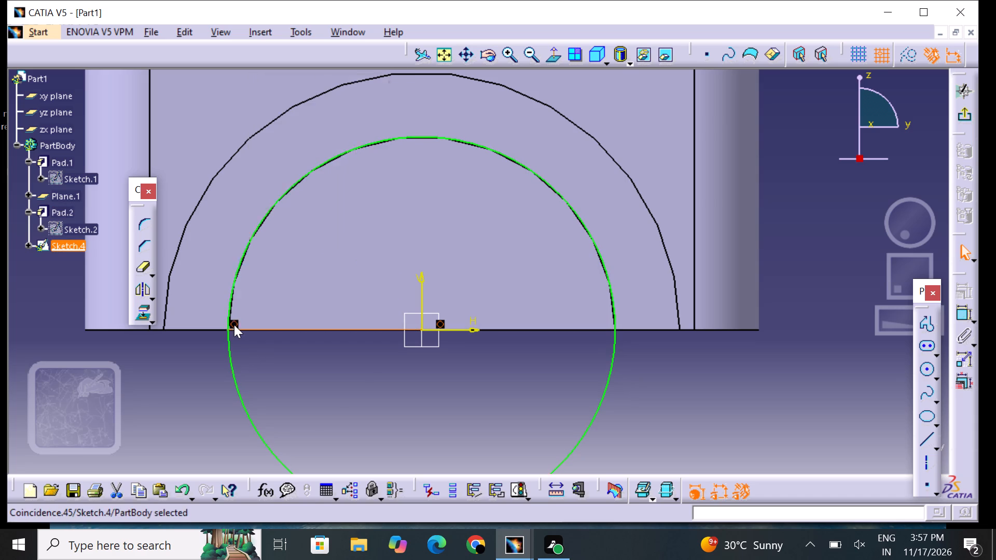
pyautogui.click(296, 285)
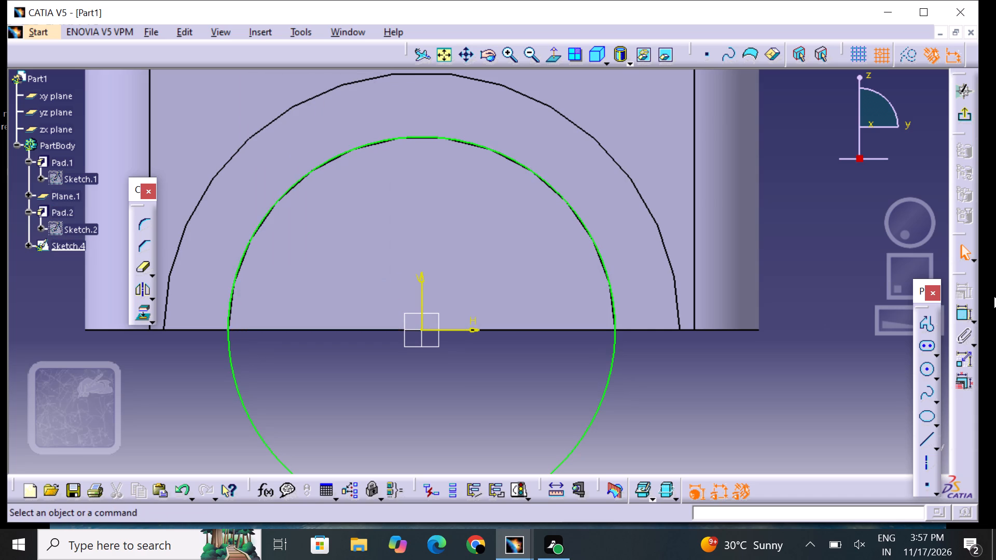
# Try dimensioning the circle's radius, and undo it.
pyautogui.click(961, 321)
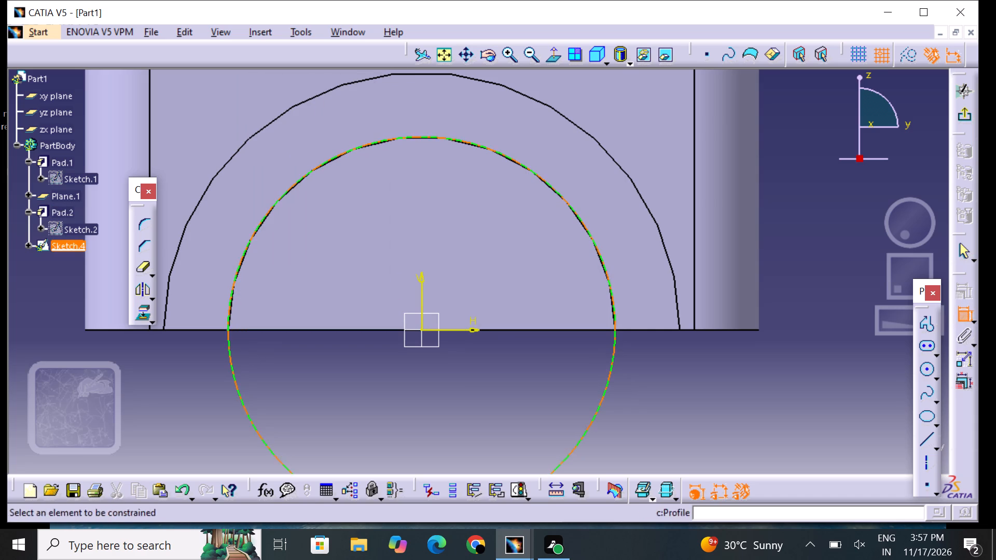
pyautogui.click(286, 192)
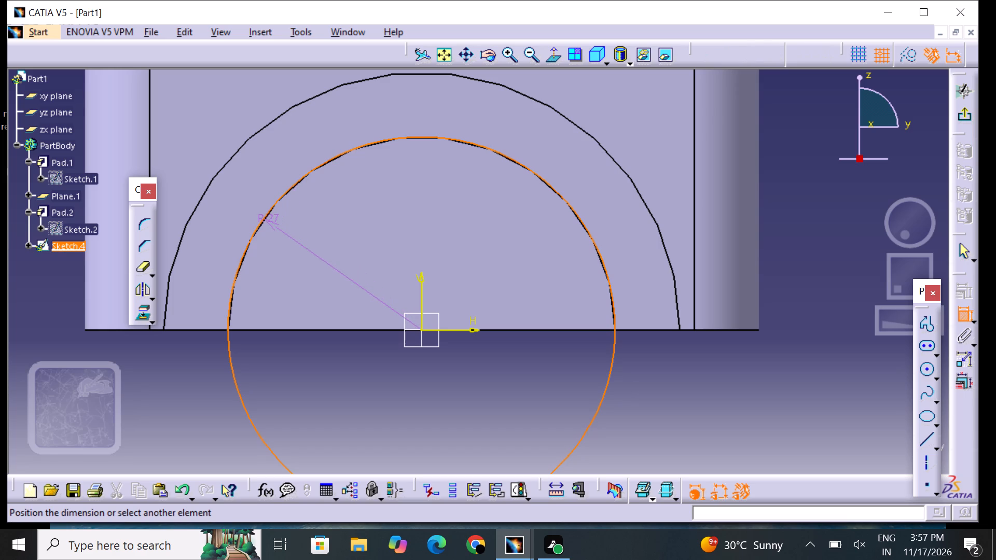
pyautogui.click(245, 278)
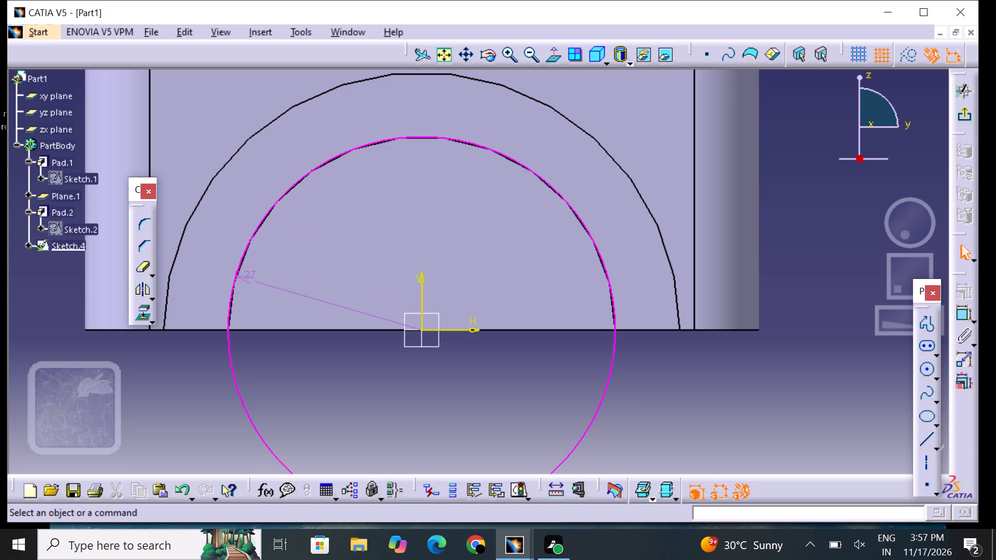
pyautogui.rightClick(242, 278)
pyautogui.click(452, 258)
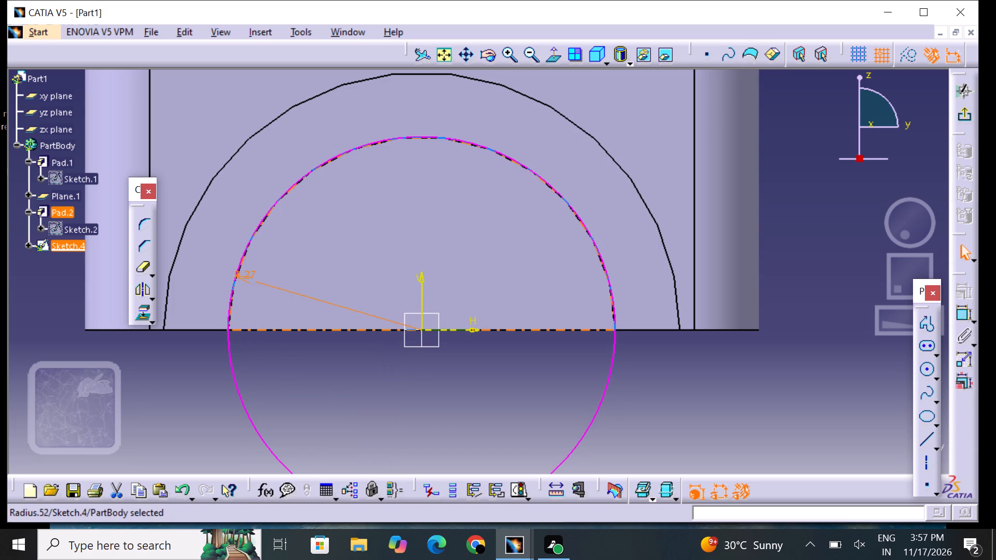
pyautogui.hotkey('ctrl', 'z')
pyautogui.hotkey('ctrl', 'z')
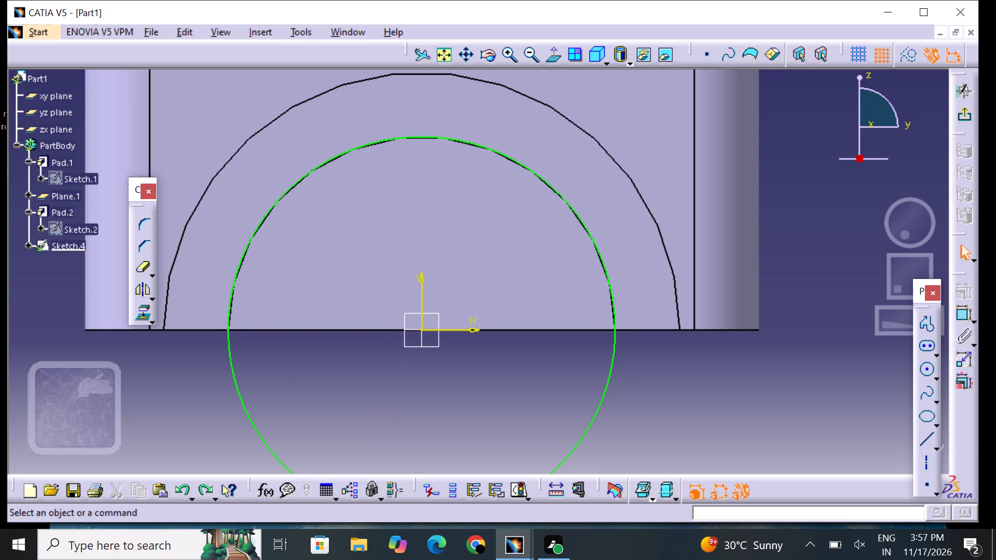
# Apply a coincidence constraint between the sketch circle and the half-ring's inner arc edge.
pyautogui.click(507, 53)
pyautogui.moveTo(239, 331); pyautogui.dragTo(410, 282, button='middle')
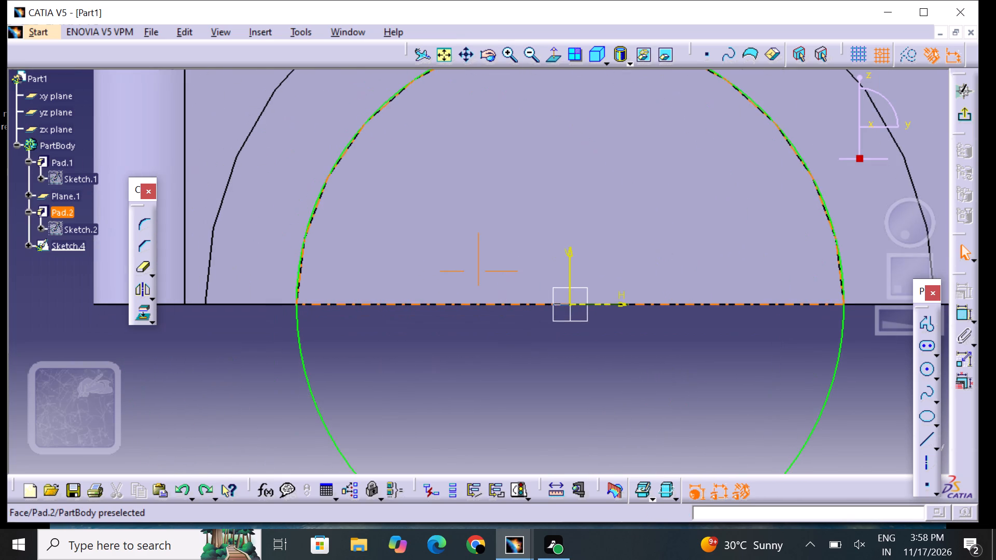
pyautogui.click(963, 316)
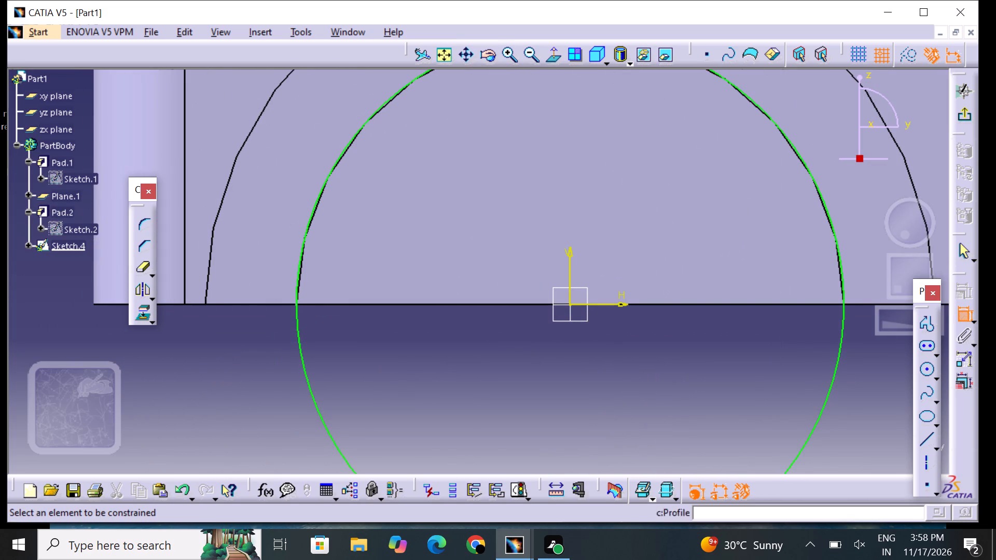
pyautogui.click(311, 213)
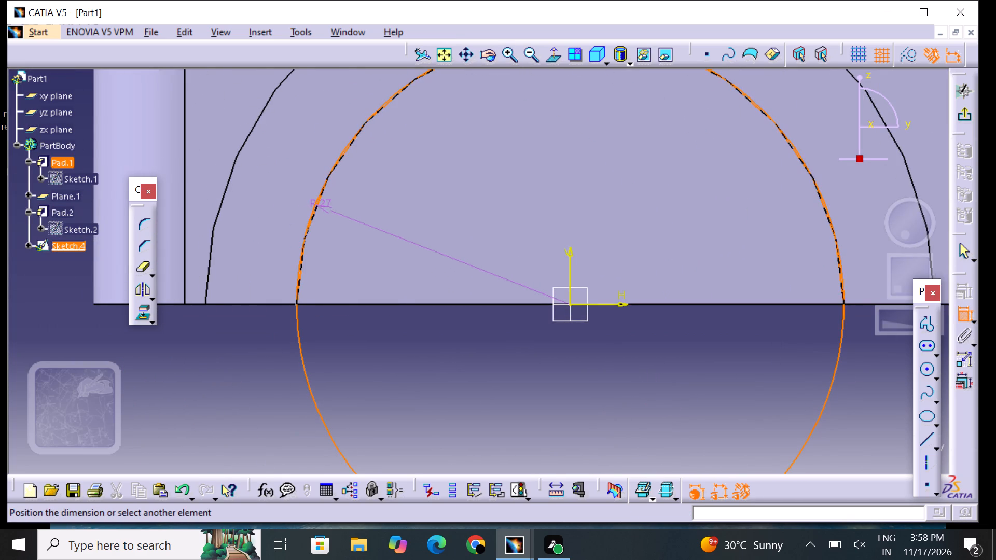
pyautogui.click(321, 202)
pyautogui.rightClick(321, 202)
pyautogui.click(407, 409)
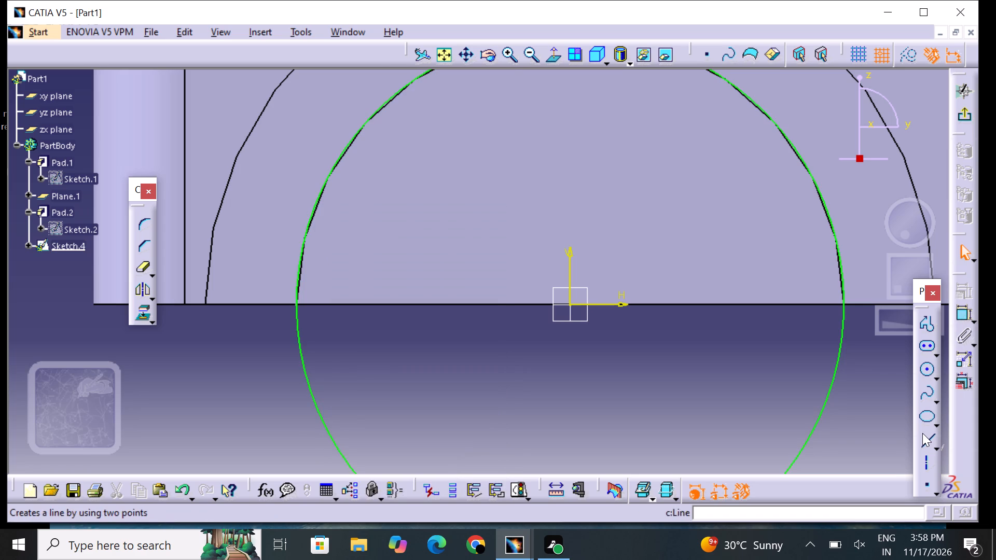
# Draw a horizontal line across the circle's diameter along the bottom edge, from H -27 mm to H 27 mm at V 0 mm.
pyautogui.click(922, 433)
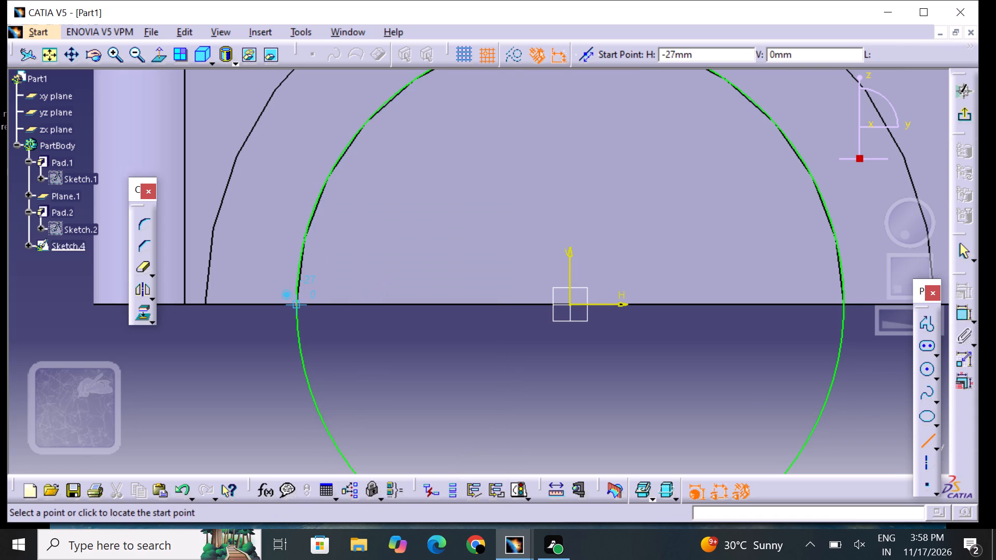
pyautogui.click(292, 303)
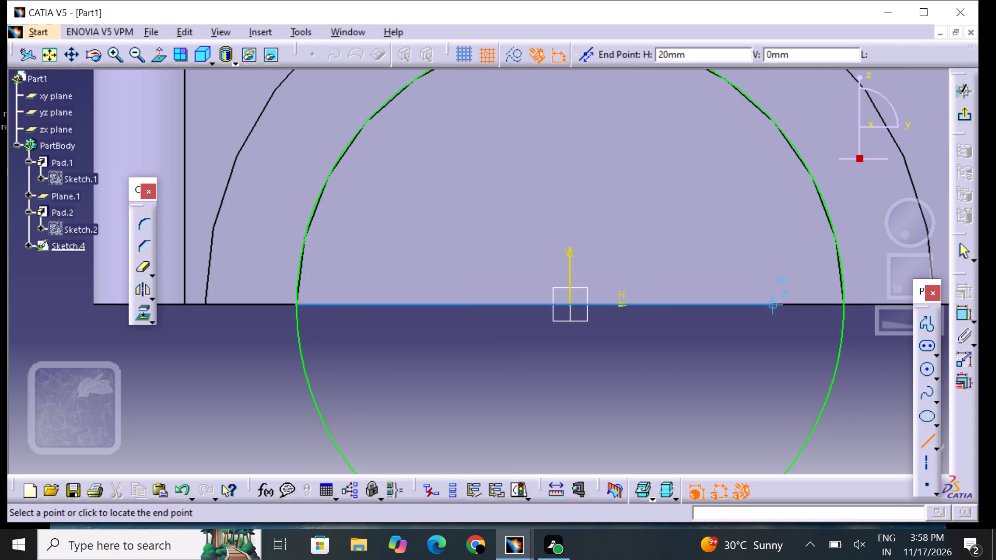
pyautogui.click(841, 306)
pyautogui.click(795, 370)
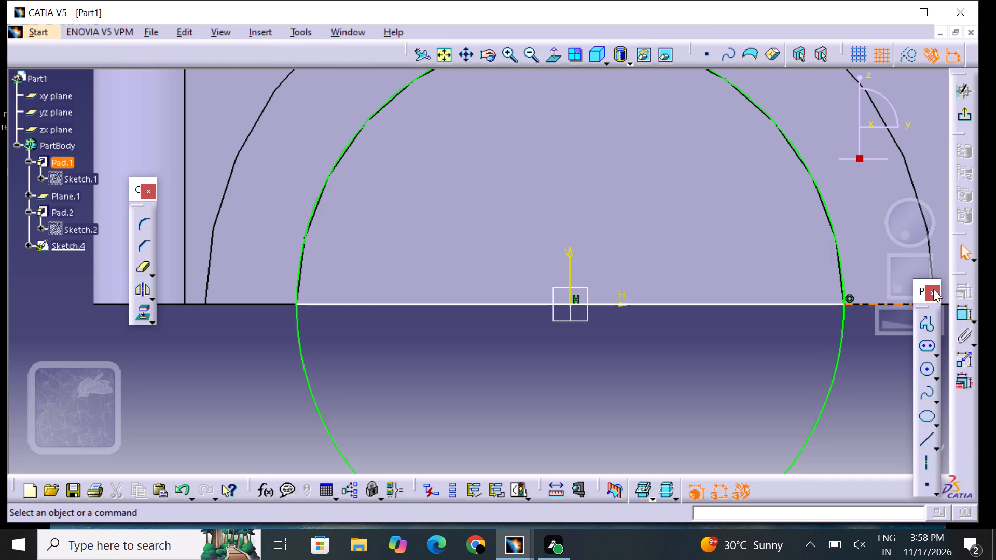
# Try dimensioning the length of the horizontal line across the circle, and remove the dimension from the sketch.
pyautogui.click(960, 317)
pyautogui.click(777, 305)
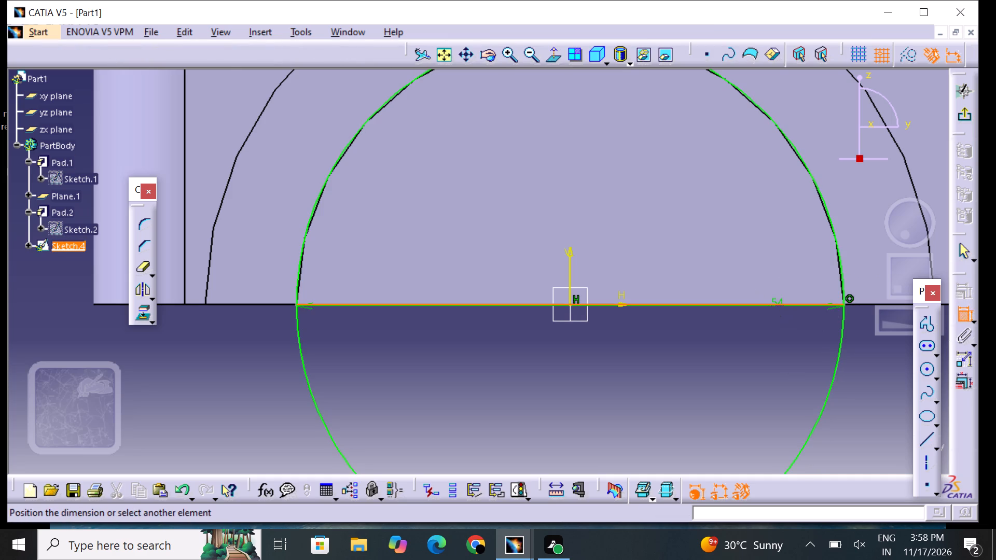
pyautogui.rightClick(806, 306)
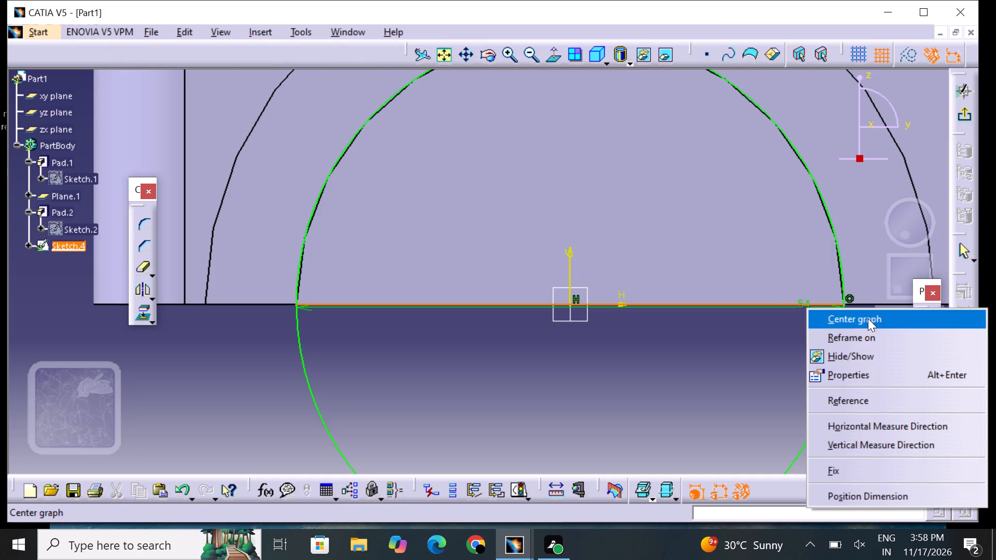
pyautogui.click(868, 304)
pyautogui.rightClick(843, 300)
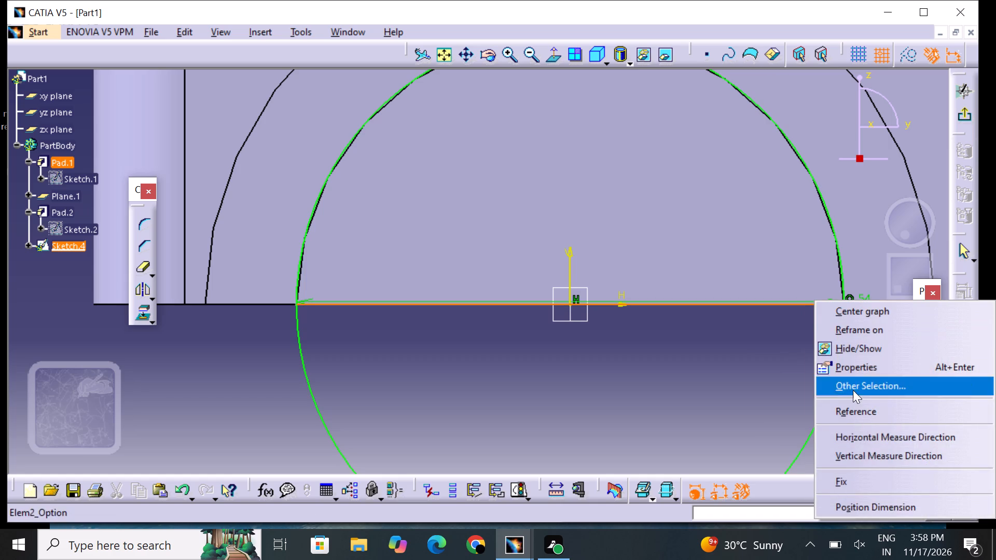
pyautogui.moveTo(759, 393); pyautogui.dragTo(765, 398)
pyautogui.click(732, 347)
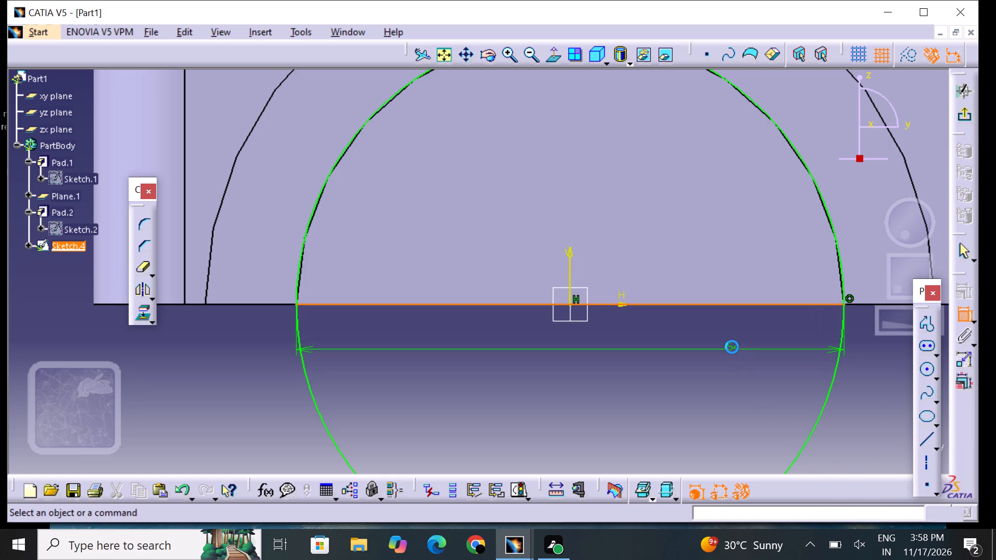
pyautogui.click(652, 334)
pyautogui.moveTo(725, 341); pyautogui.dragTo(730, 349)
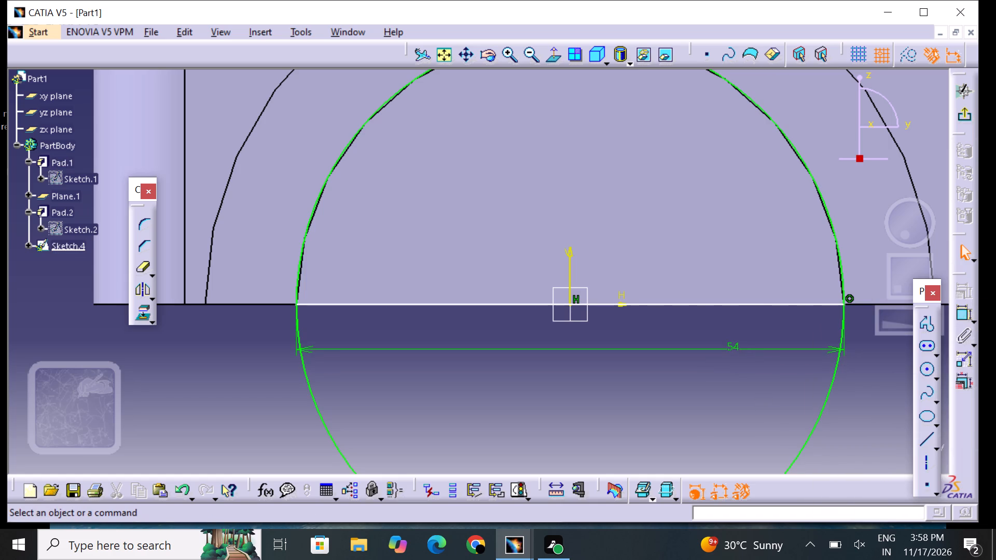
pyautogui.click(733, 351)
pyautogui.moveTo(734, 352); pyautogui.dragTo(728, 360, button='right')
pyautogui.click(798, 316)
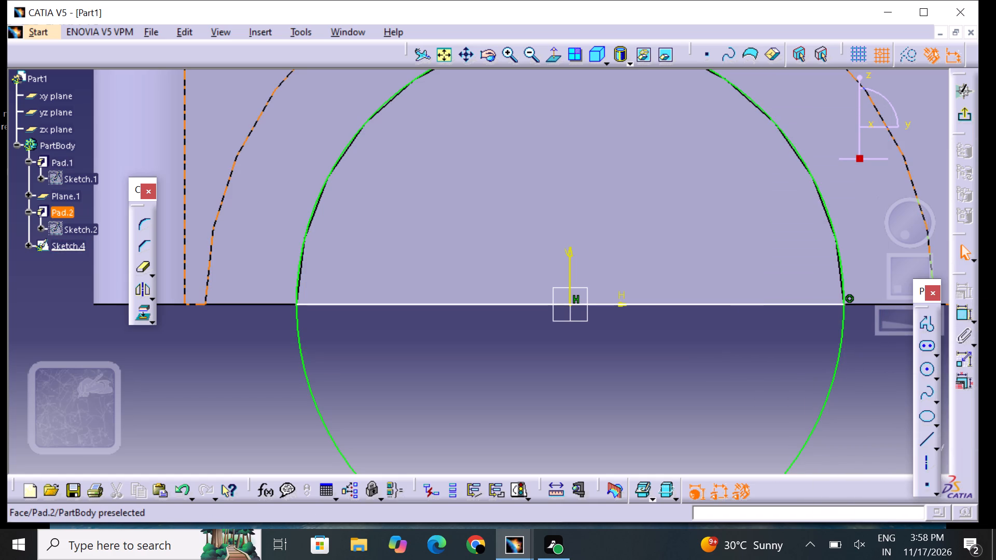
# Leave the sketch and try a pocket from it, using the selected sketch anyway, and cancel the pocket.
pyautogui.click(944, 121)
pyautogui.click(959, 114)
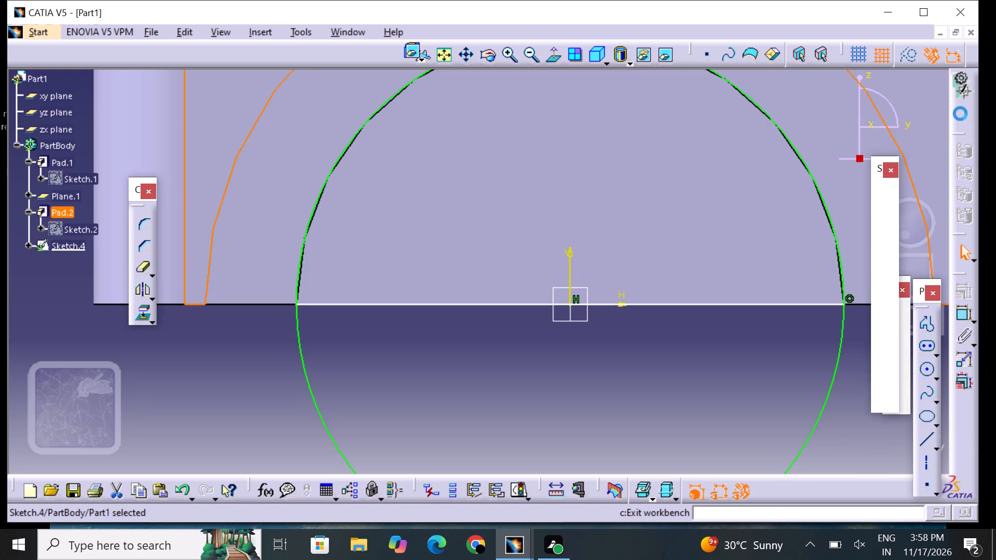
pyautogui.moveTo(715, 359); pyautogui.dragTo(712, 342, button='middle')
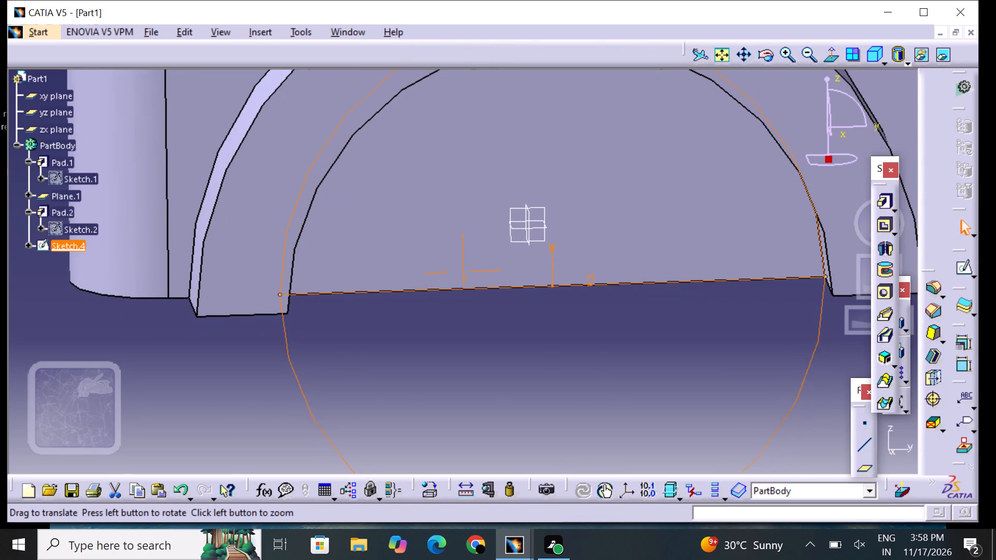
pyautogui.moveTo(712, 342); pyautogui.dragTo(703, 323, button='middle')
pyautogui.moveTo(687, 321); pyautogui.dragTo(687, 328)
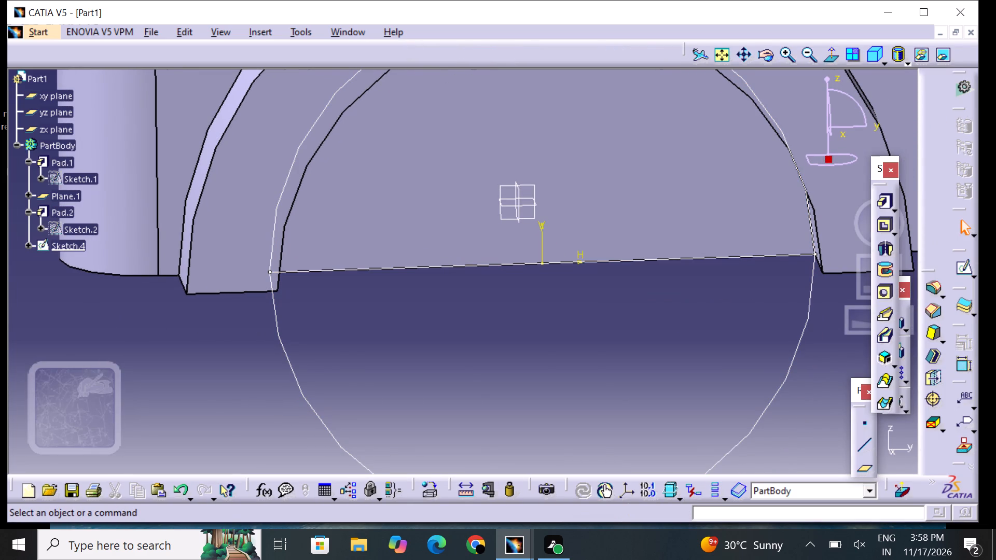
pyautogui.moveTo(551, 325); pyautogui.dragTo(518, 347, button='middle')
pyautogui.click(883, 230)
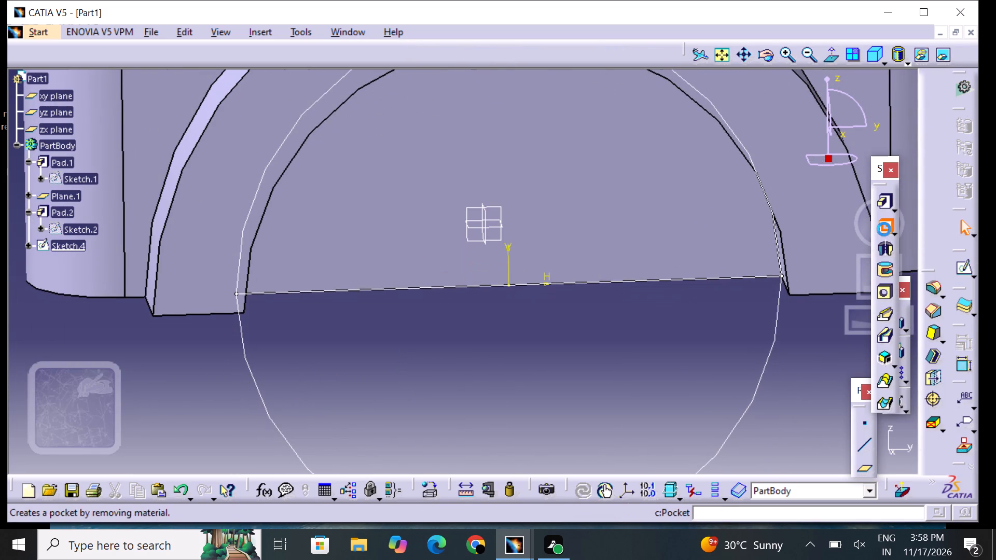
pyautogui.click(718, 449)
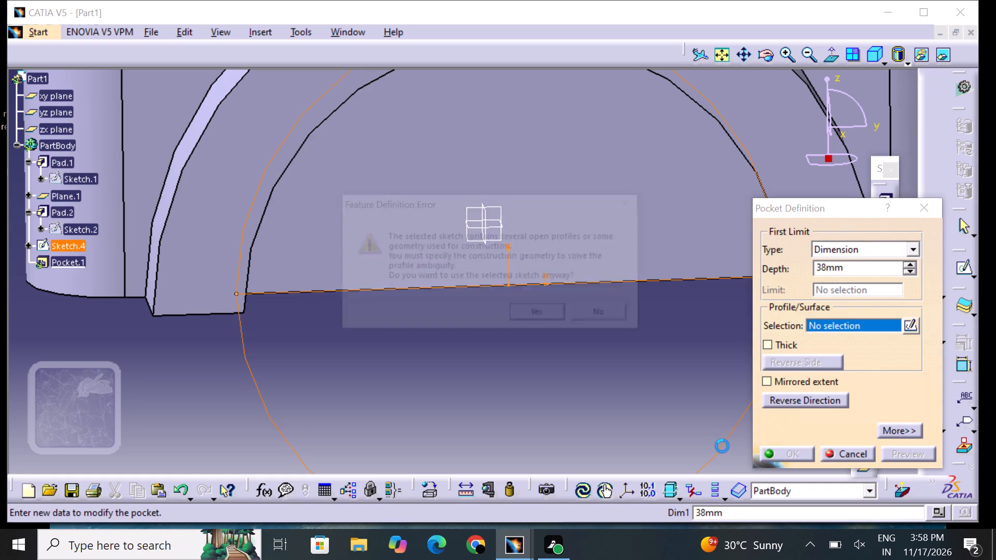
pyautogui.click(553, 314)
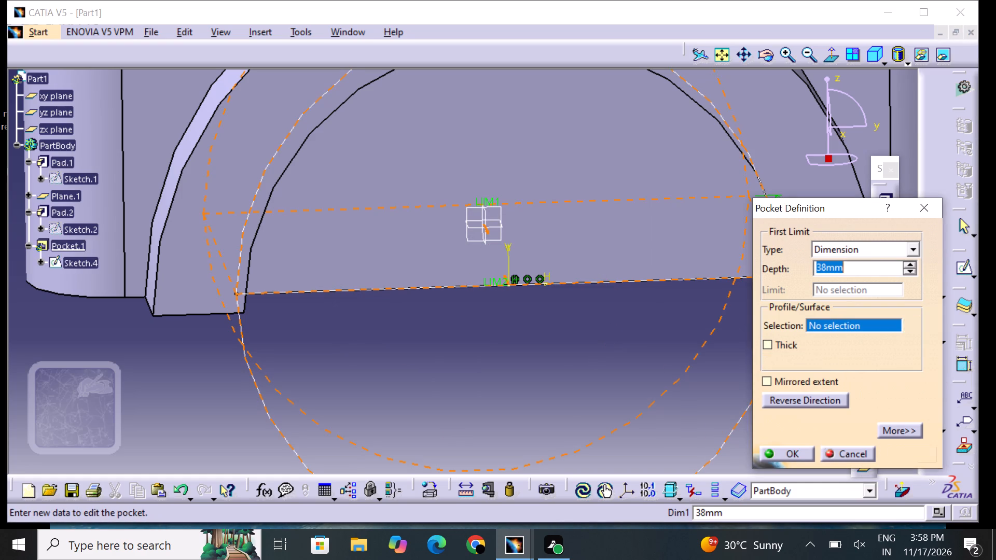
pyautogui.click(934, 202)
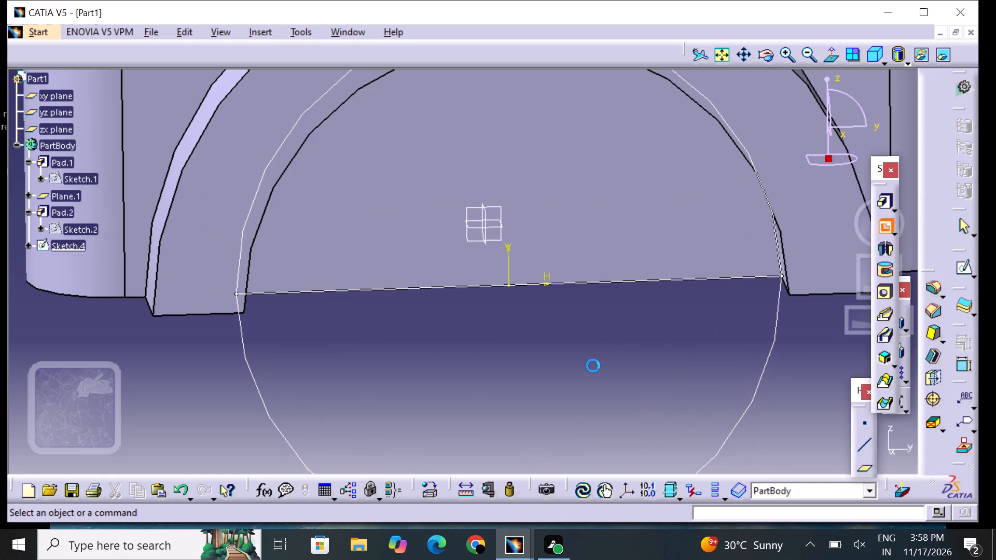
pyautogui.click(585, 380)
# Reopen the circle's sketch and apply another coincidence constraint between the circle and the half-ring's inner arc edge.
pyautogui.moveTo(587, 371); pyautogui.dragTo(602, 430, button='middle')
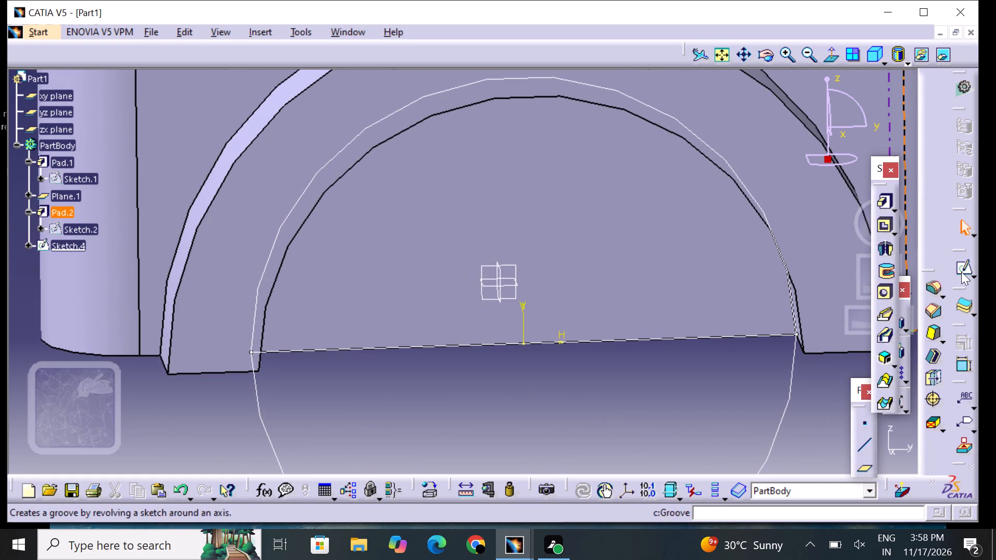
pyautogui.click(784, 394)
pyautogui.click(789, 382)
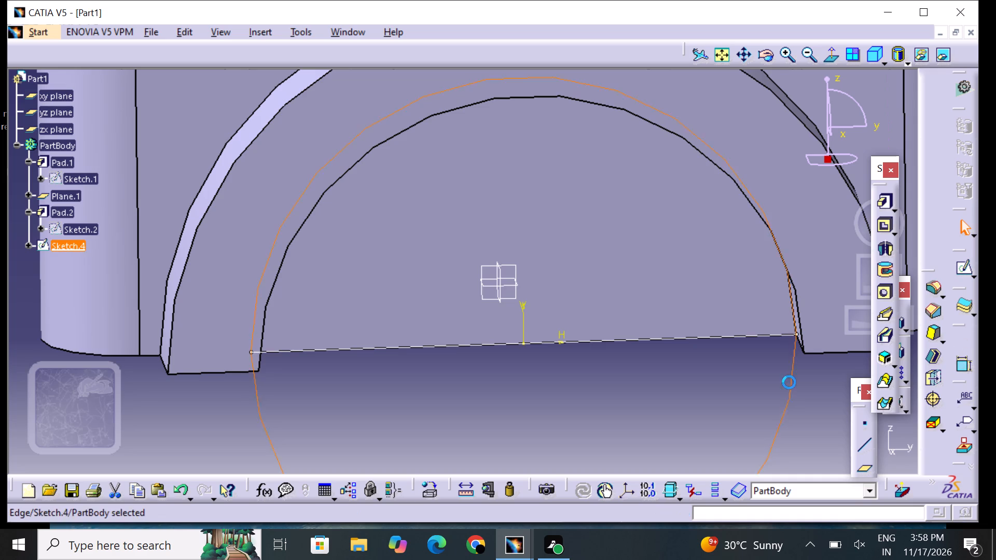
pyautogui.click(961, 267)
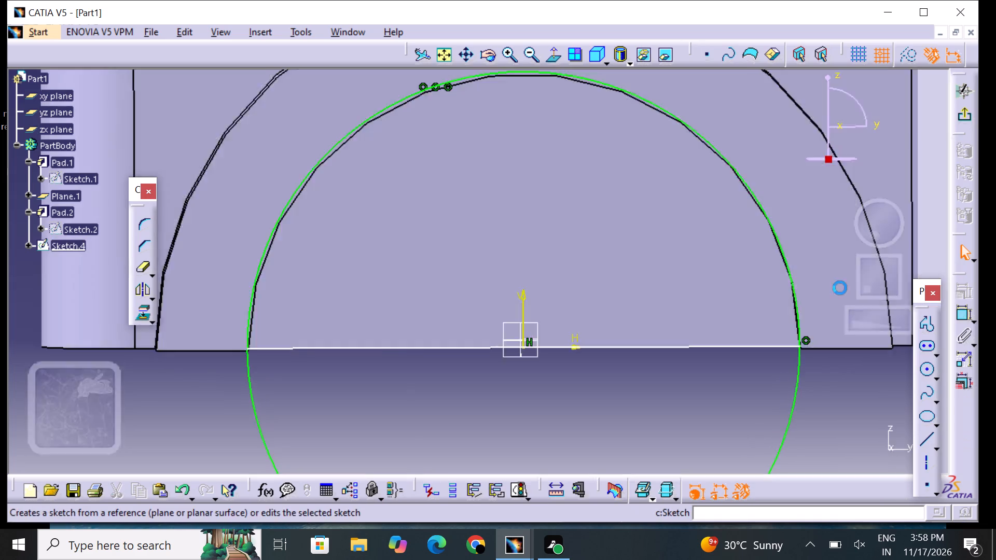
pyautogui.click(508, 48)
pyautogui.moveTo(510, 50); pyautogui.dragTo(511, 58)
pyautogui.doubleClick(511, 58)
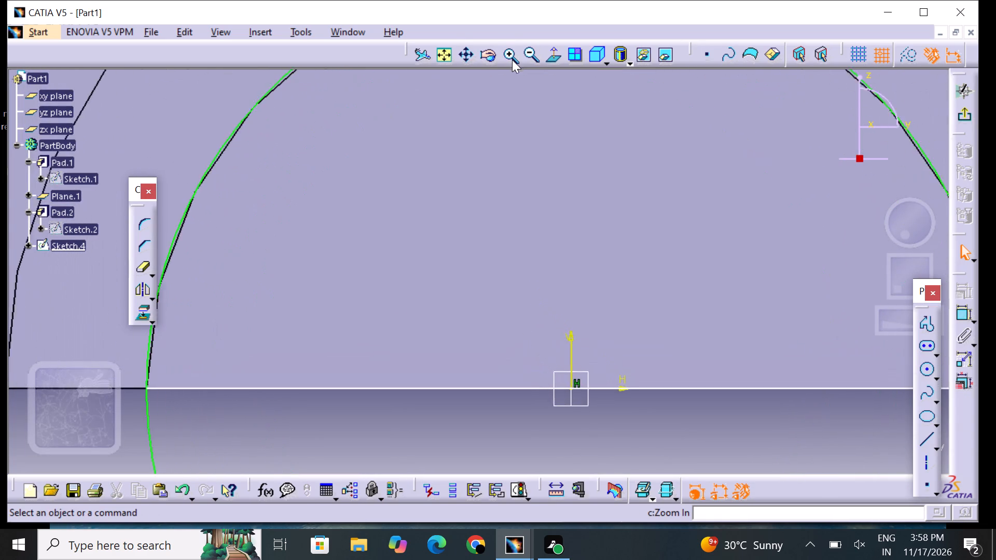
pyautogui.scroll(1, 541, 136)
pyautogui.moveTo(541, 136); pyautogui.dragTo(586, 425, button='middle')
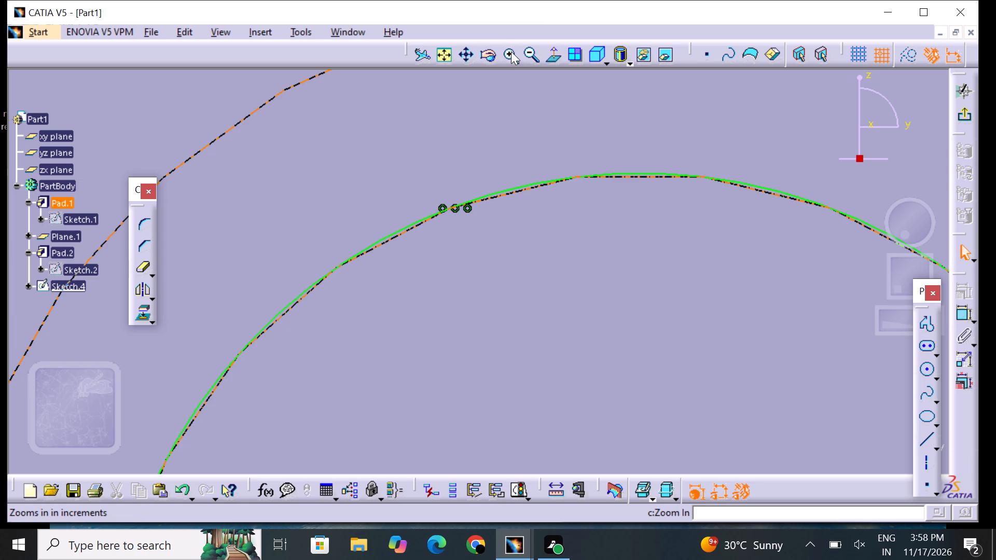
pyautogui.tripleClick(511, 51)
pyautogui.tripleClick(509, 50)
pyautogui.tripleClick(508, 49)
pyautogui.tripleClick(508, 49)
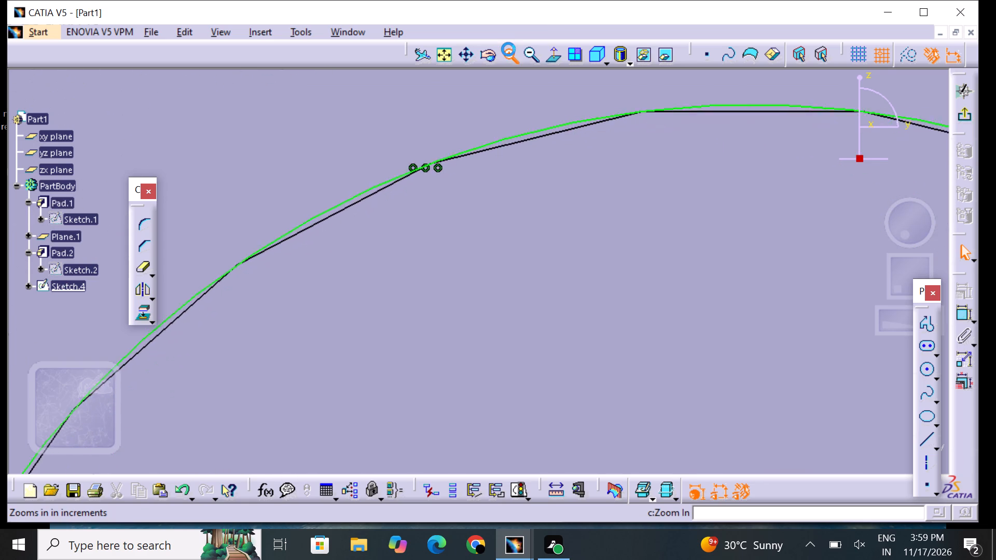
pyautogui.click(508, 49)
pyautogui.moveTo(552, 202); pyautogui.dragTo(684, 340, button='middle')
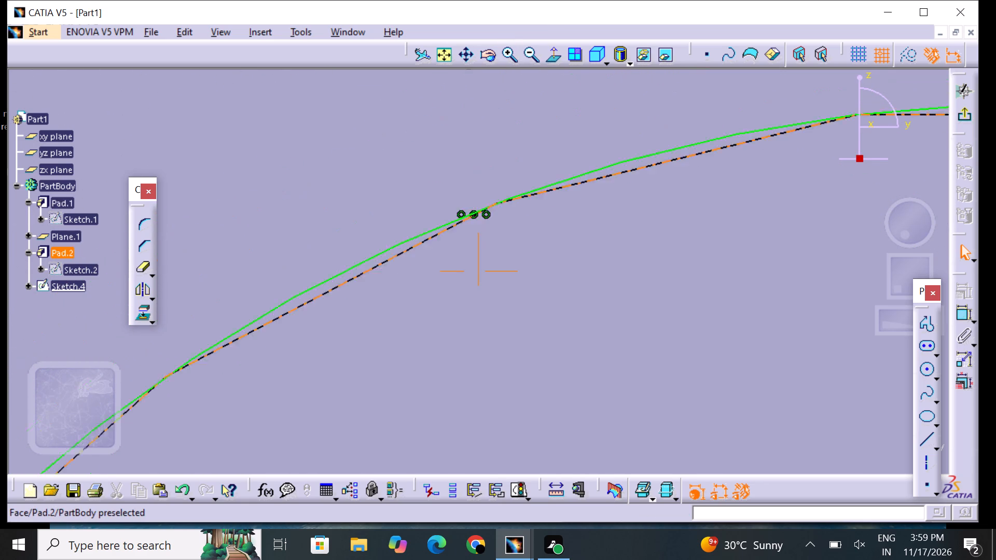
pyautogui.moveTo(684, 340); pyautogui.dragTo(693, 343, button='middle')
pyautogui.click(965, 318)
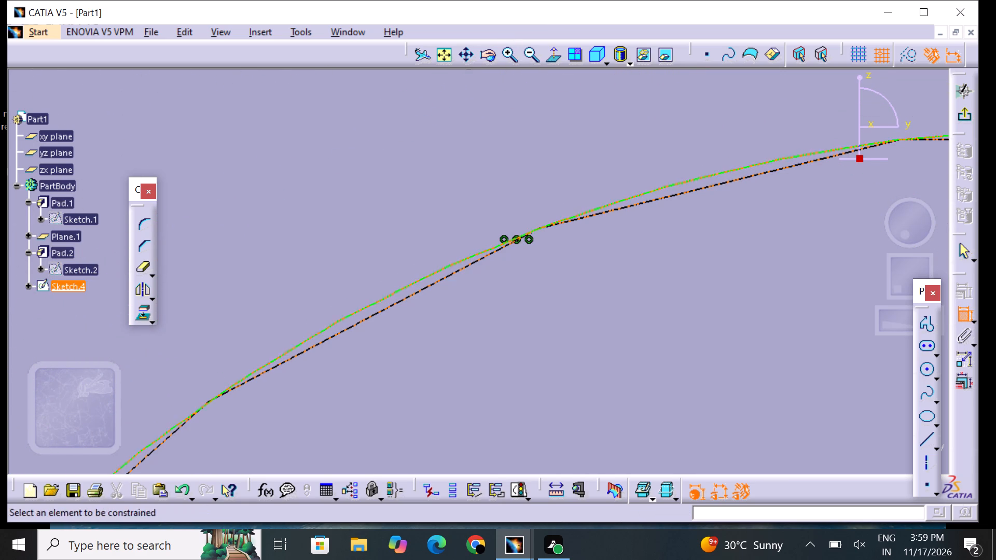
pyautogui.click(440, 270)
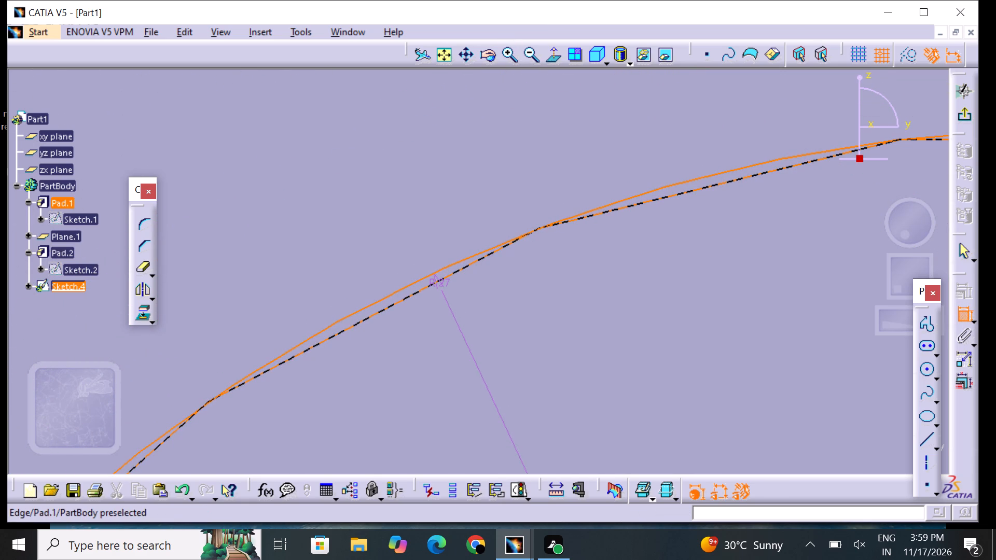
pyautogui.click(433, 286)
pyautogui.rightClick(433, 286)
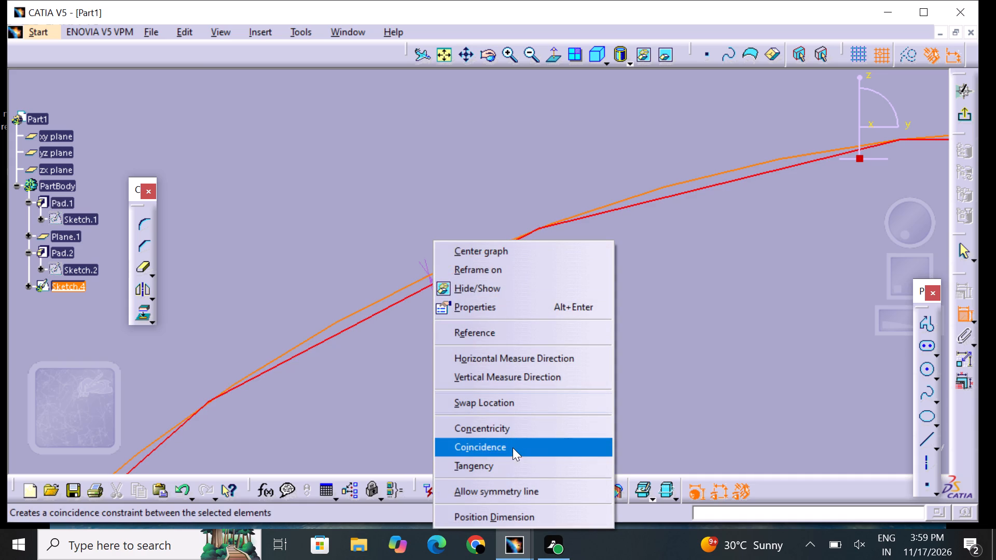
pyautogui.click(511, 447)
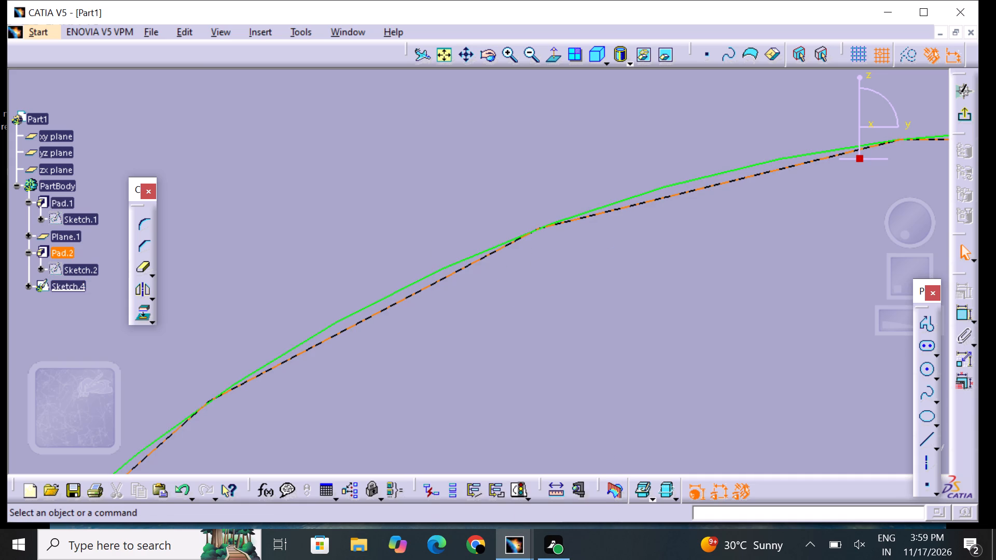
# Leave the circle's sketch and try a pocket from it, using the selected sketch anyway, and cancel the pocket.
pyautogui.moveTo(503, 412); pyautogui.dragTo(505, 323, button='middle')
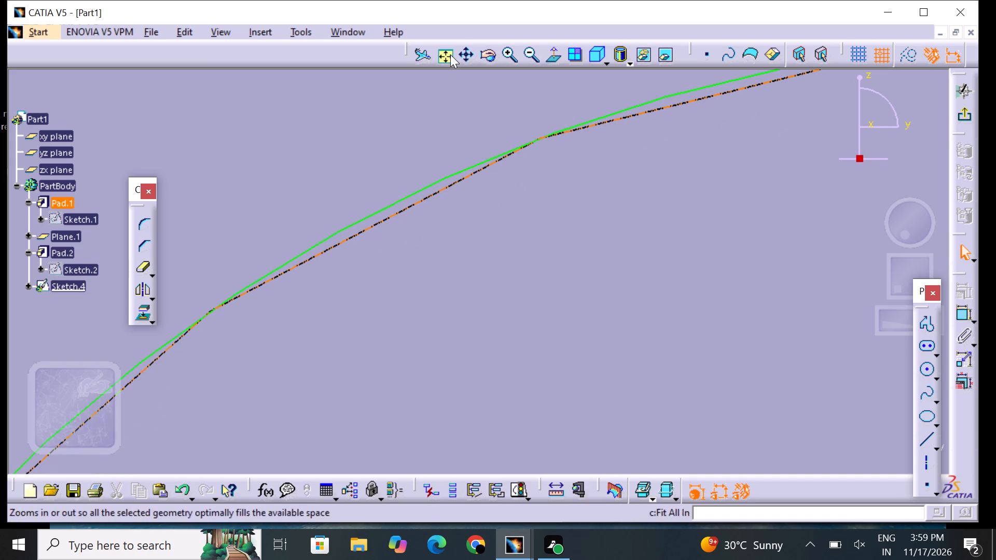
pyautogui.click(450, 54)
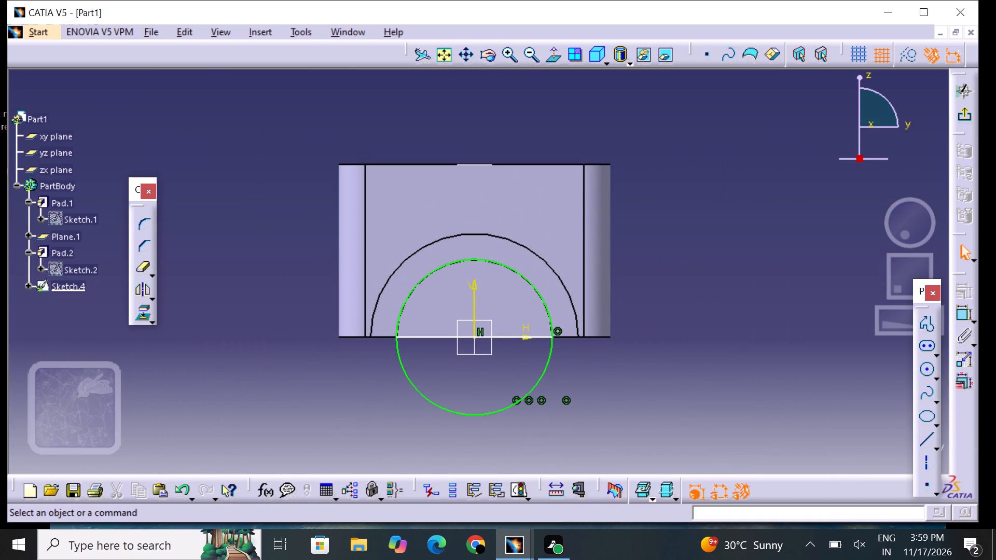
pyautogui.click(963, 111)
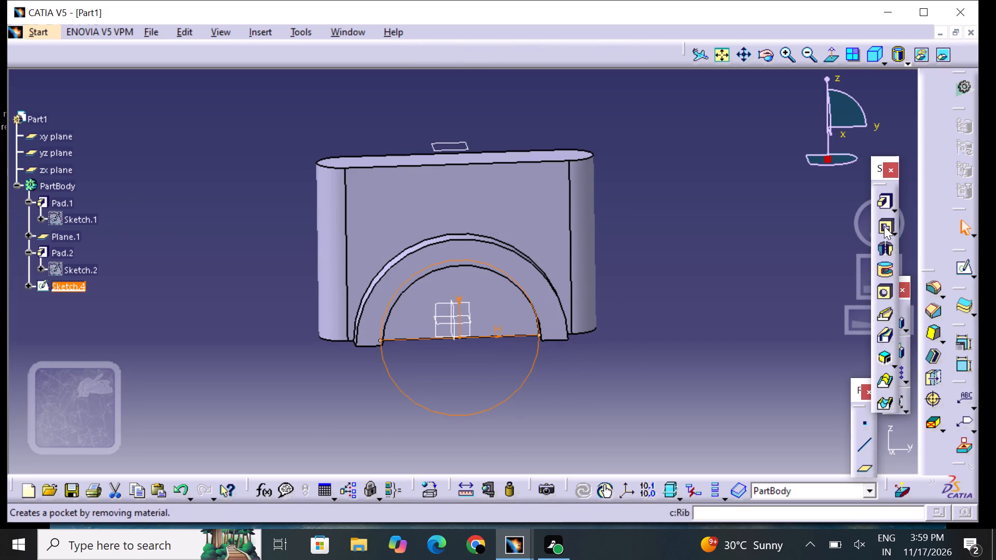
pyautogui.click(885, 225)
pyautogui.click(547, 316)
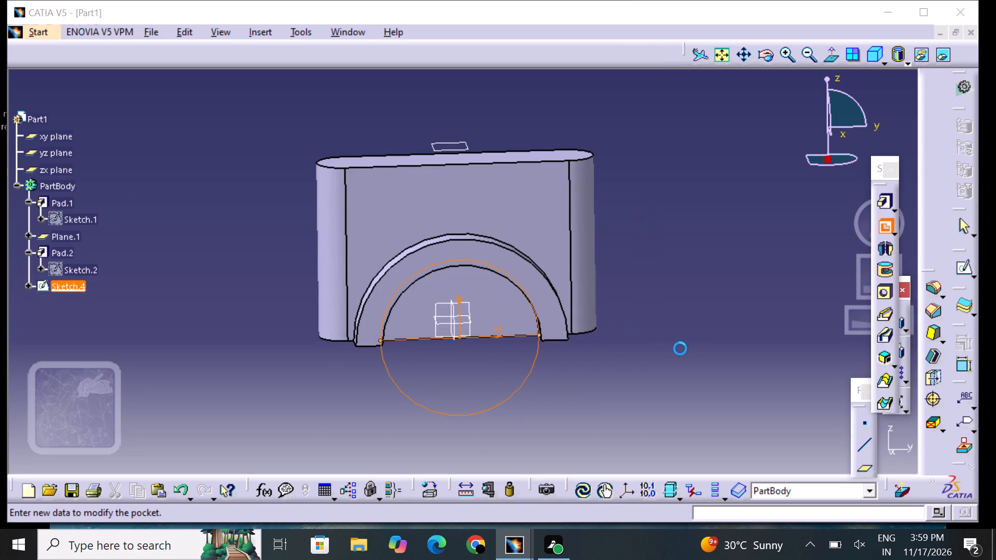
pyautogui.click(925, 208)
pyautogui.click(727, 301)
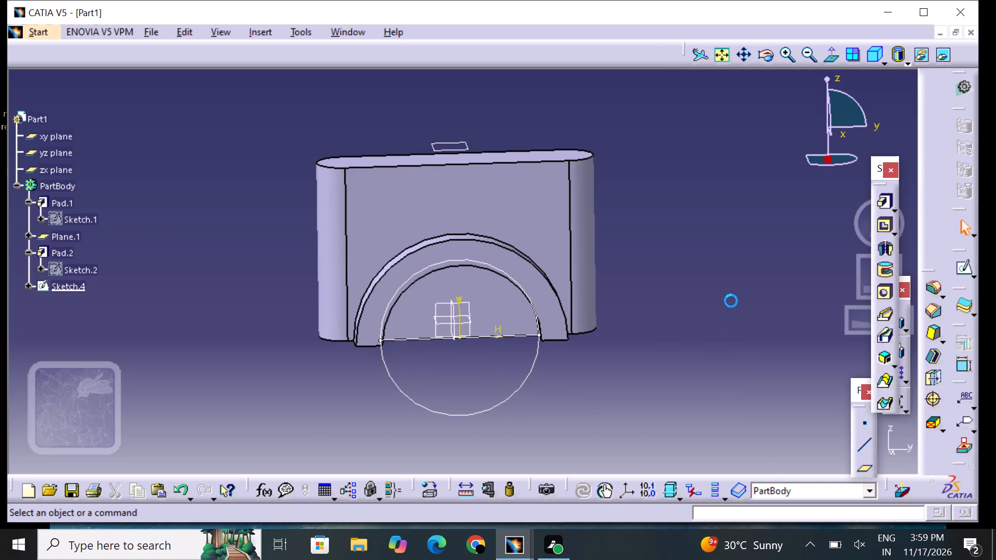
# Reopen the circle-and-line sketch and delete the circle, keeping the horizontal line.
pyautogui.moveTo(531, 379); pyautogui.dragTo(535, 375)
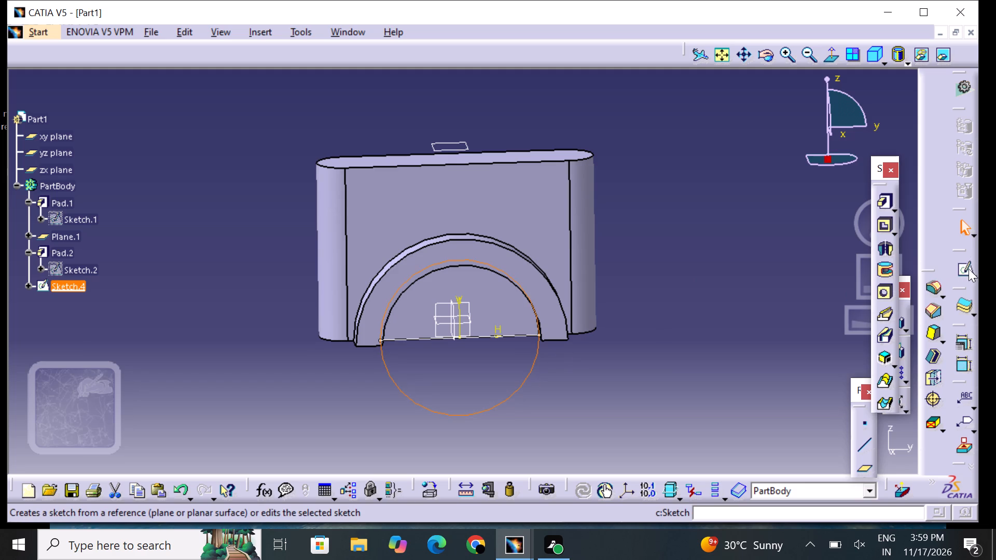
pyautogui.click(967, 270)
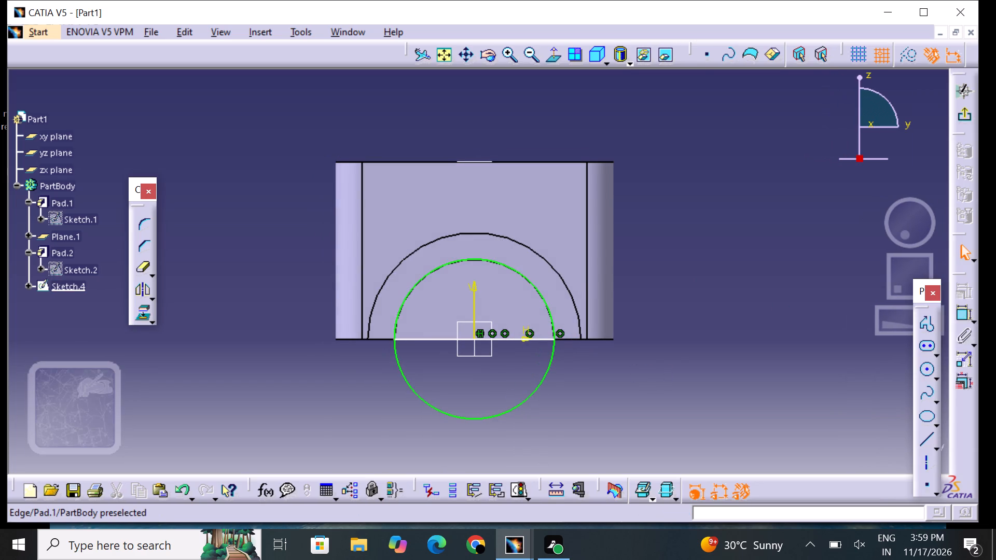
pyautogui.click(551, 364)
pyautogui.rightClick(551, 364)
pyautogui.click(582, 324)
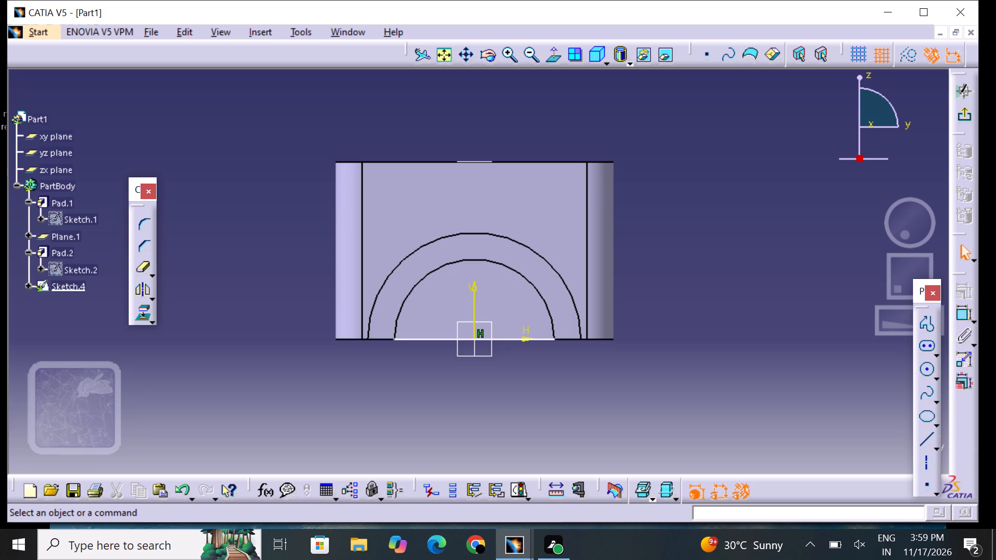
# Draw a new circle centred on the sketch origin, slightly smaller than the half-ring's inner arc.
pyautogui.click(930, 370)
pyautogui.click(475, 339)
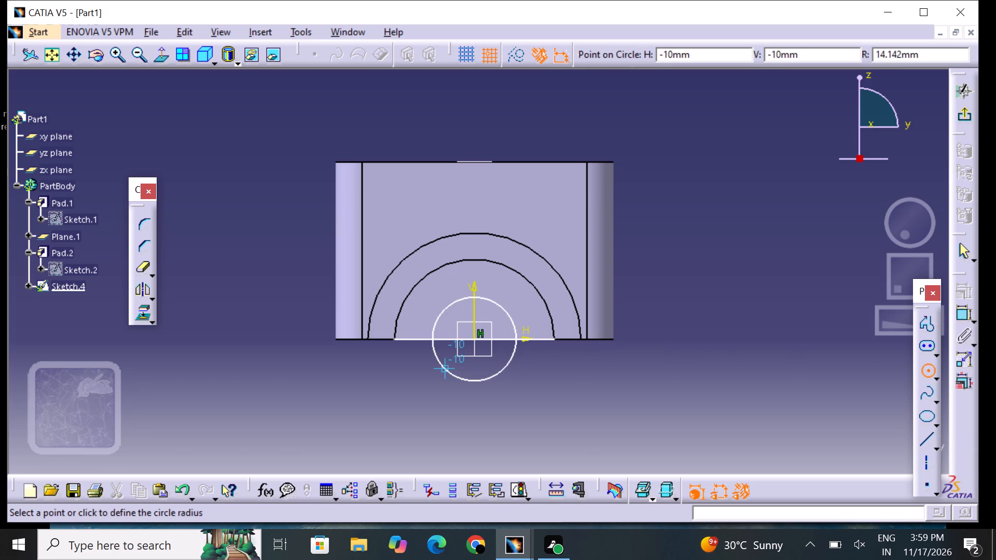
pyautogui.click(430, 397)
pyautogui.click(629, 420)
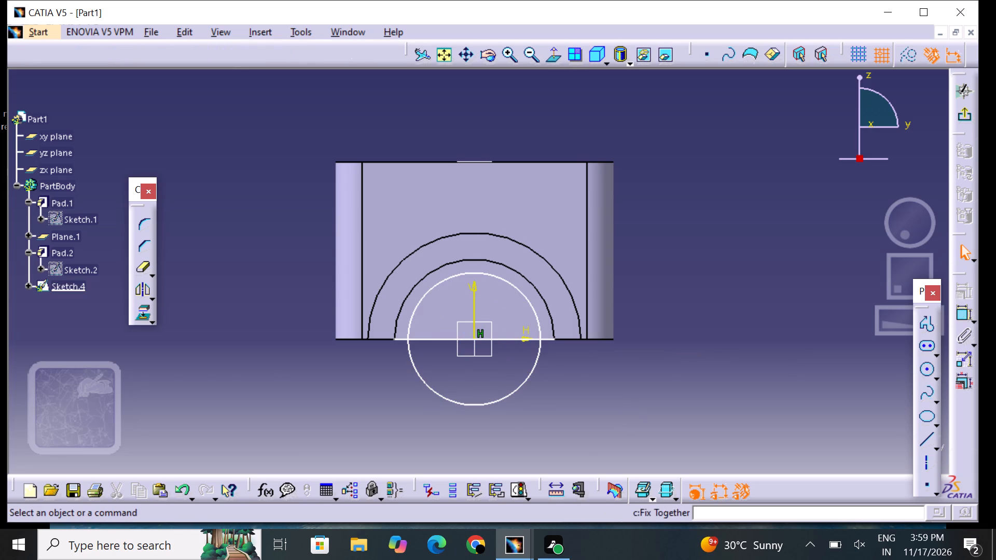
# Apply a coincidence constraint between the half-ring's inner arc edge and the new circle.
pyautogui.click(966, 316)
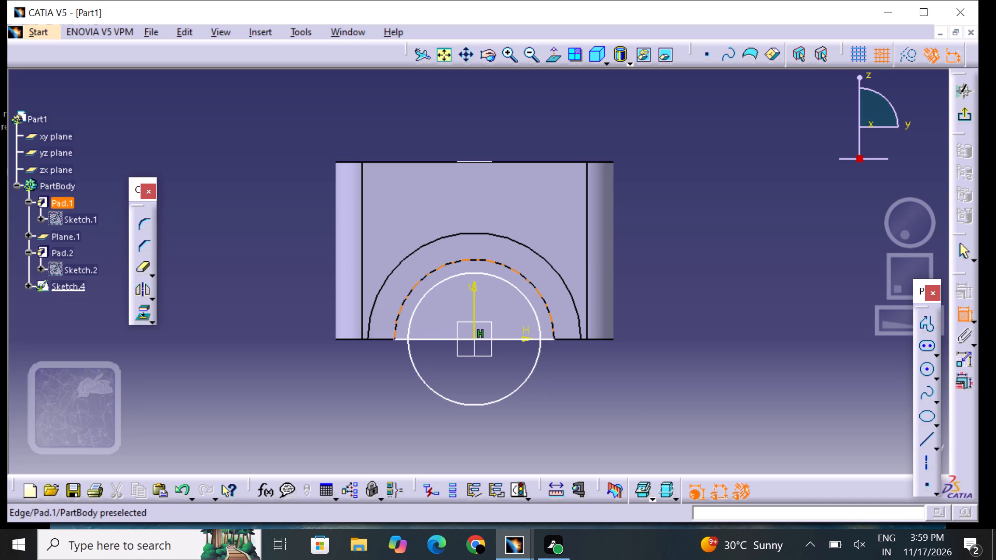
pyautogui.click(432, 271)
pyautogui.click(424, 295)
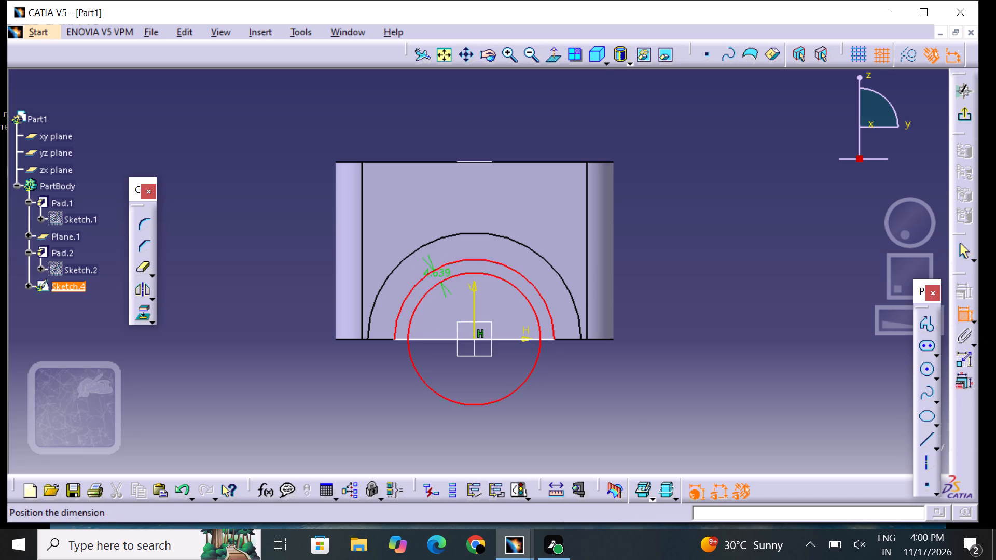
pyautogui.rightClick(423, 297)
pyautogui.click(461, 216)
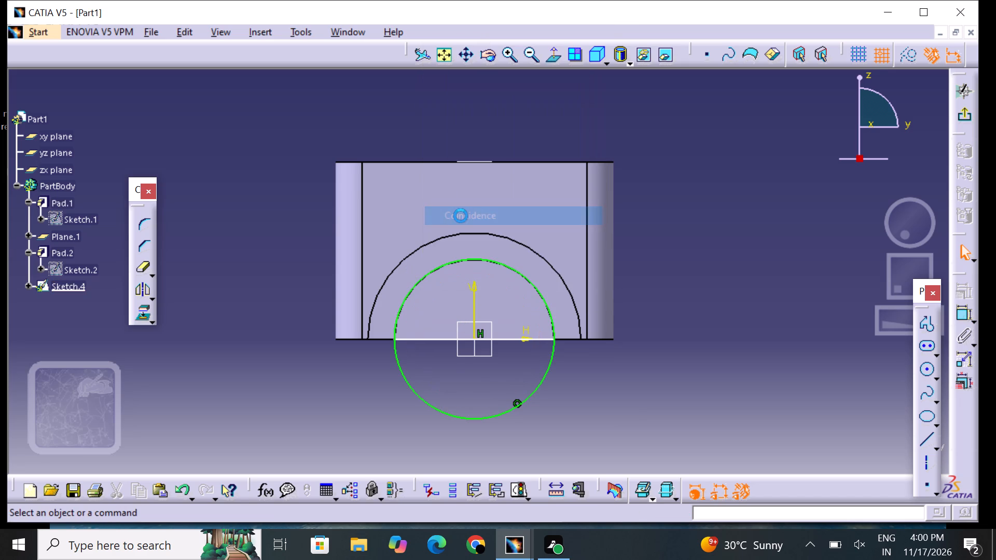
pyautogui.click(591, 410)
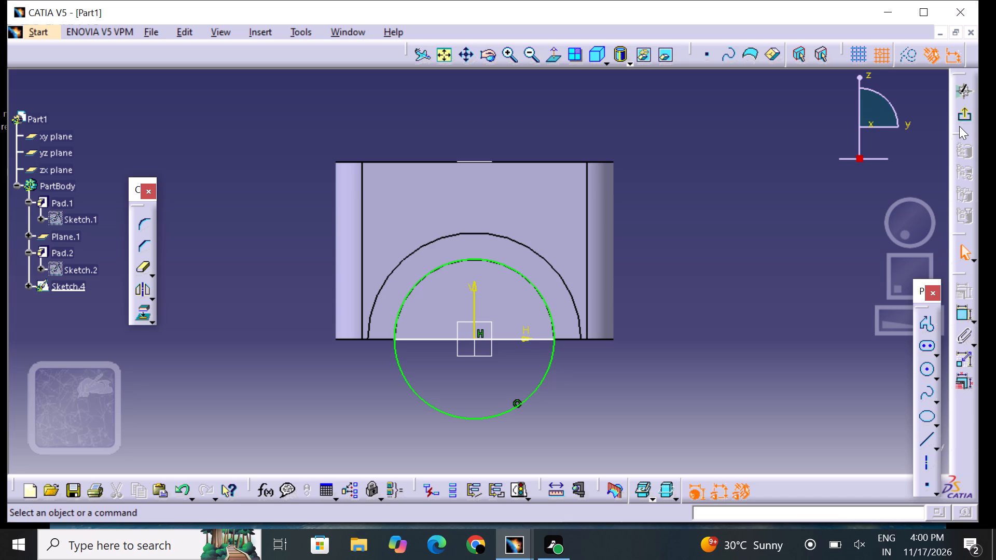
# Quick Trim the lower half of the circle below the horizontal line, leaving a closed half-circle profile.
pyautogui.click(133, 256)
pyautogui.click(410, 389)
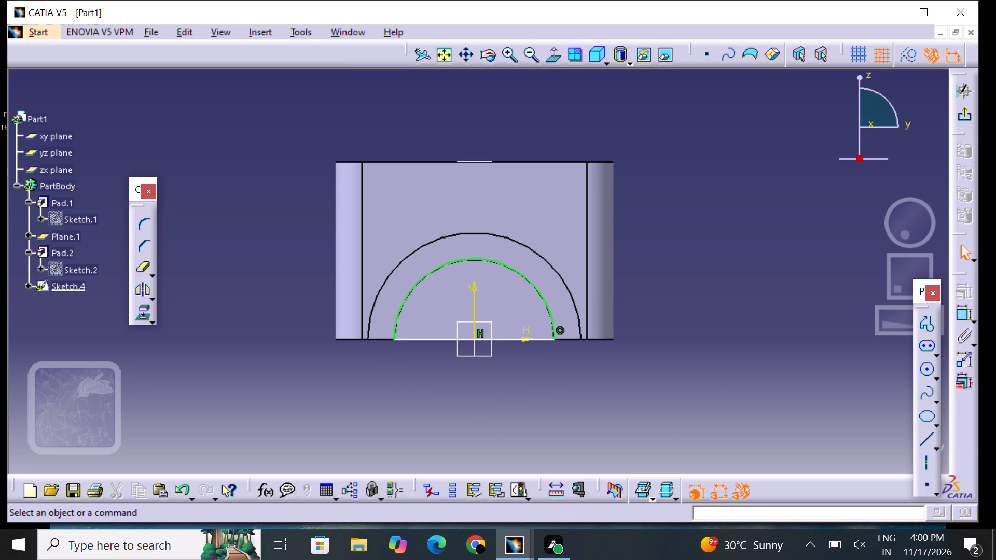
pyautogui.click(625, 446)
# Leave the sketch and pocket the half-circle profile through the arch opening with a 38 mm dimension depth.
pyautogui.click(962, 114)
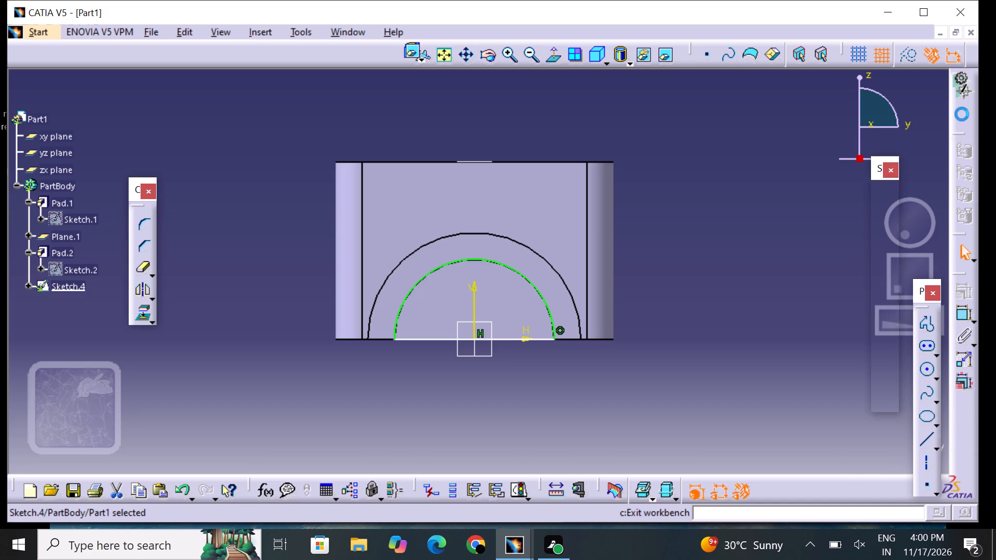
pyautogui.click(878, 225)
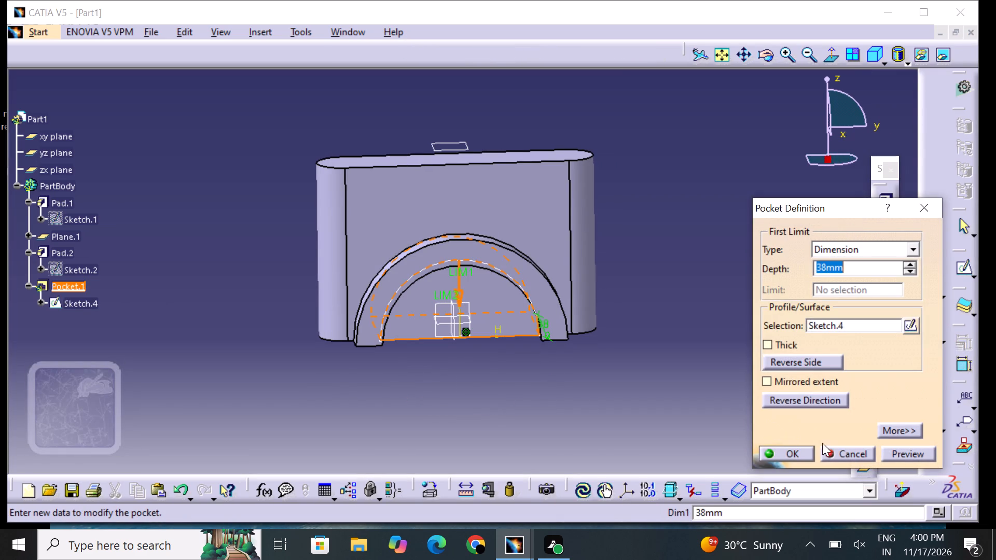
pyautogui.click(906, 454)
pyautogui.click(785, 449)
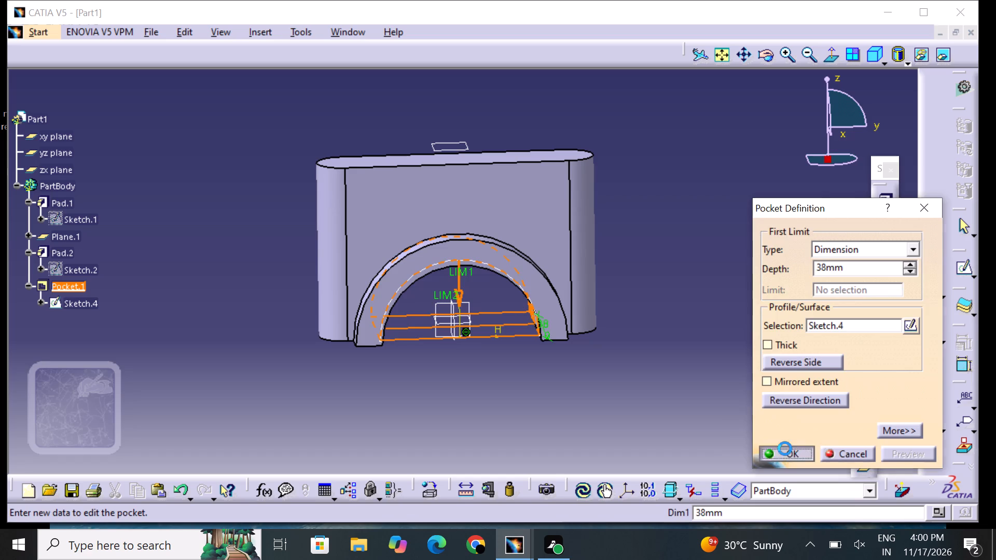
pyautogui.click(597, 413)
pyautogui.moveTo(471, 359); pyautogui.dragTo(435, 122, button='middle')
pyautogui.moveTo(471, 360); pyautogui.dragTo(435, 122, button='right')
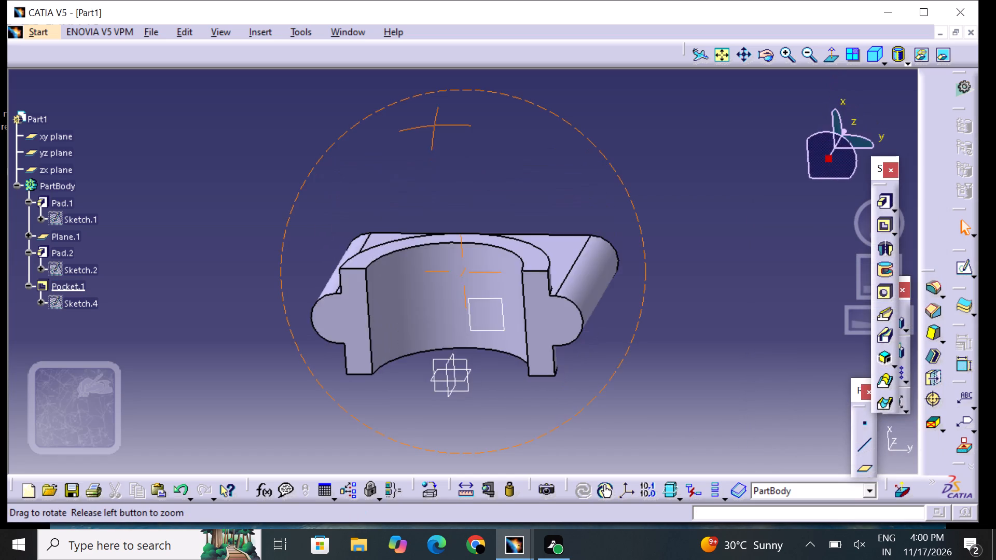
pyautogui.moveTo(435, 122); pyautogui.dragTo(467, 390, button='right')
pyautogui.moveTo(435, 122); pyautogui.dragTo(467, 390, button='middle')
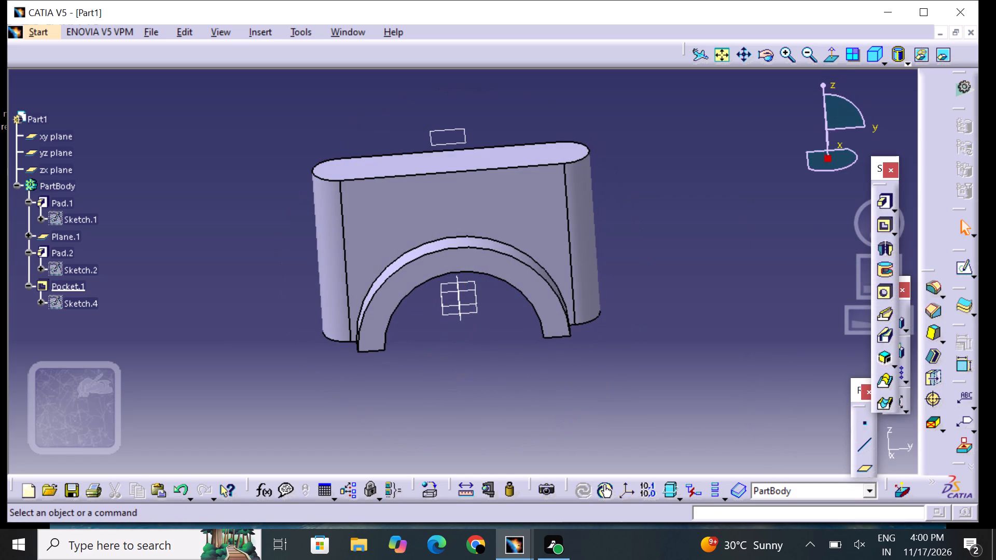
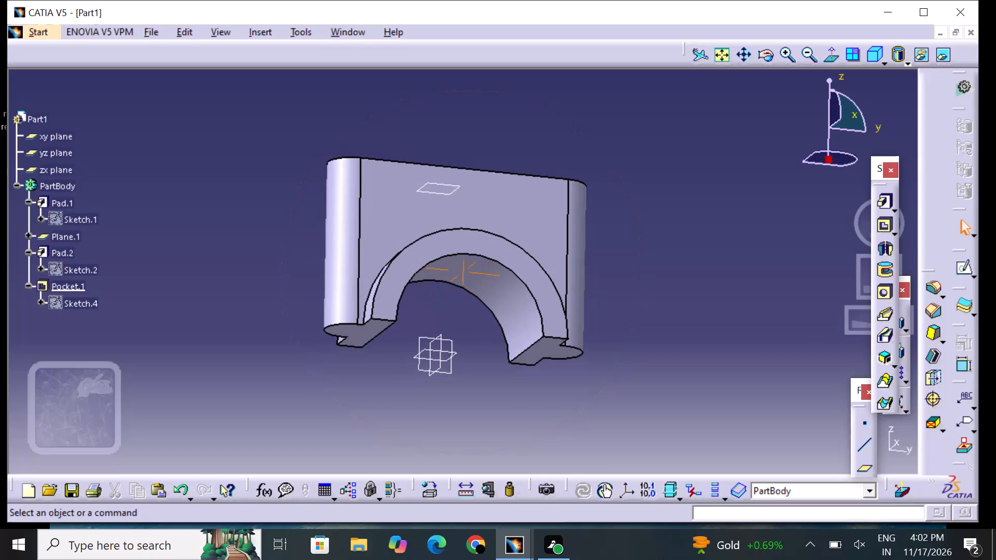
# Examine the pocketed arch opening, the half-ring and the elongated pad from several sides.
pyautogui.moveTo(632, 304); pyautogui.dragTo(646, 217, button='right')
pyautogui.moveTo(420, 132); pyautogui.dragTo(422, 154, button='middle')
pyautogui.moveTo(420, 135); pyautogui.dragTo(422, 154, button='right')
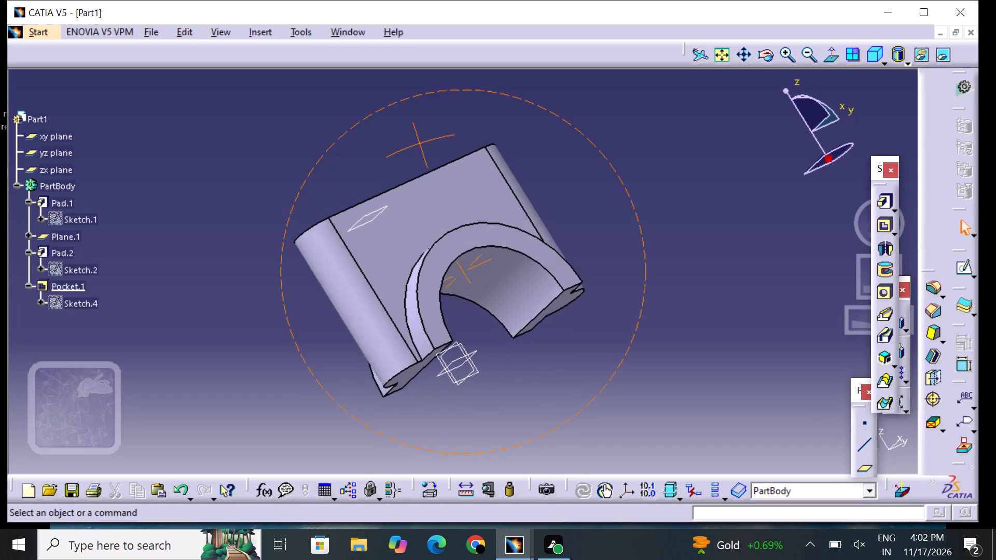
pyautogui.moveTo(422, 154); pyautogui.dragTo(584, 192, button='right')
pyautogui.moveTo(422, 154); pyautogui.dragTo(584, 192, button='middle')
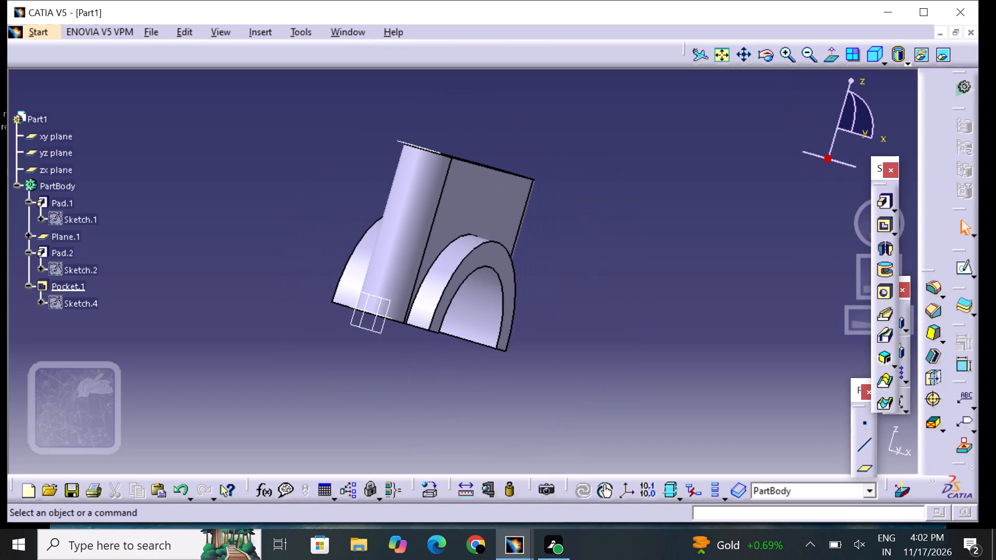
pyautogui.moveTo(625, 236); pyautogui.dragTo(467, 216, button='middle')
pyautogui.moveTo(616, 239); pyautogui.dragTo(450, 217, button='right')
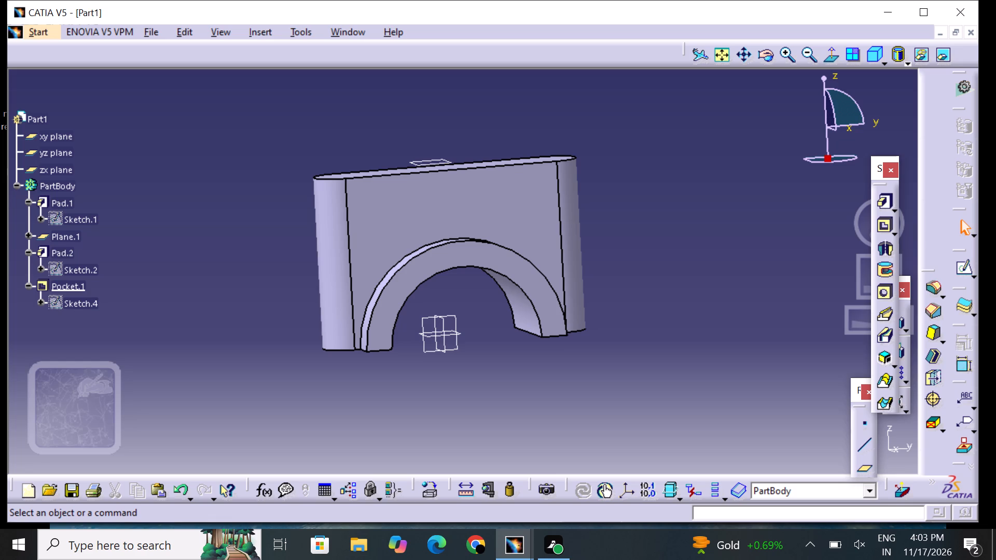
pyautogui.moveTo(394, 368); pyautogui.dragTo(391, 401, button='middle')
pyautogui.moveTo(394, 368); pyautogui.dragTo(391, 400, button='right')
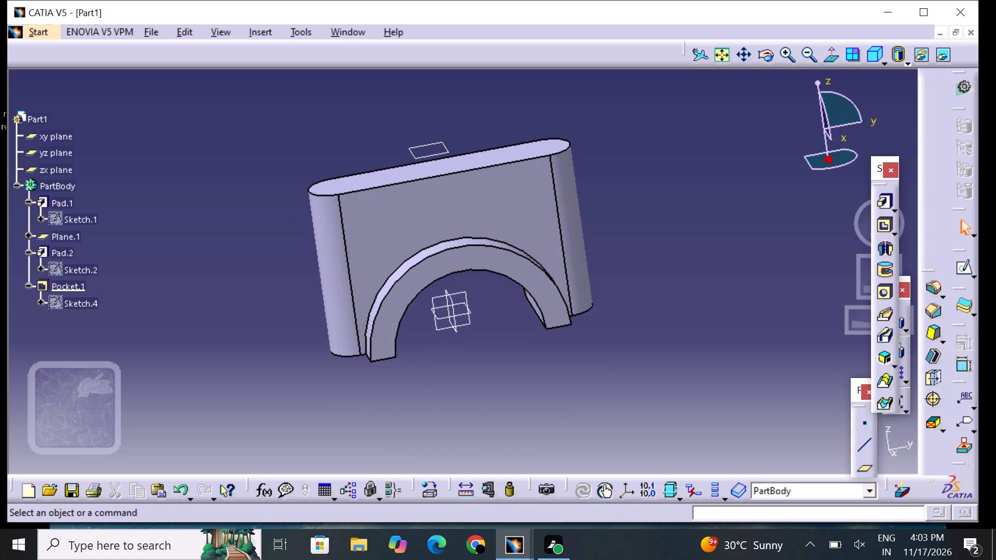
pyautogui.moveTo(569, 375); pyautogui.dragTo(388, 401, button='middle')
pyautogui.moveTo(569, 380); pyautogui.dragTo(388, 401, button='right')
pyautogui.moveTo(591, 362); pyautogui.dragTo(592, 362, button='middle')
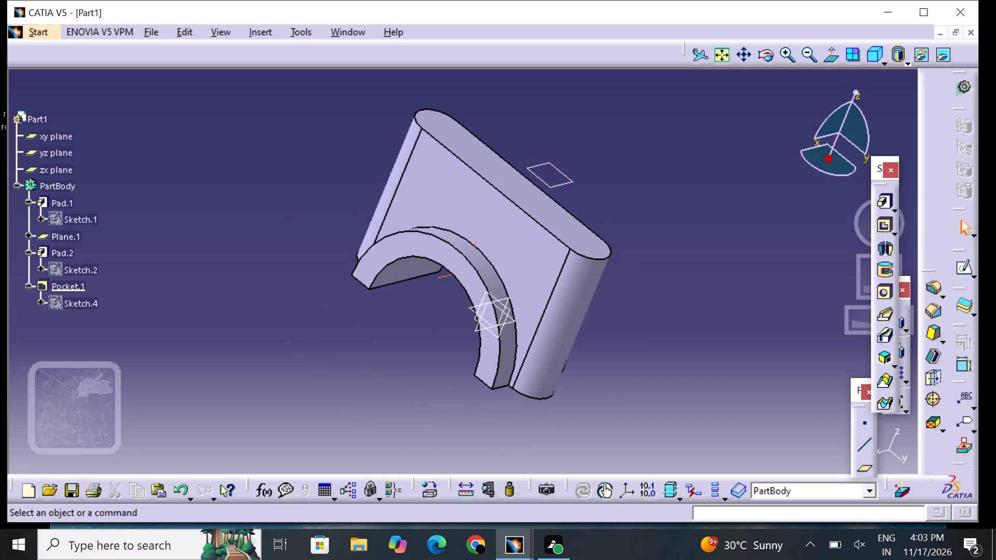
pyautogui.moveTo(592, 362); pyautogui.dragTo(524, 324, button='middle')
pyautogui.moveTo(589, 354); pyautogui.dragTo(524, 324, button='right')
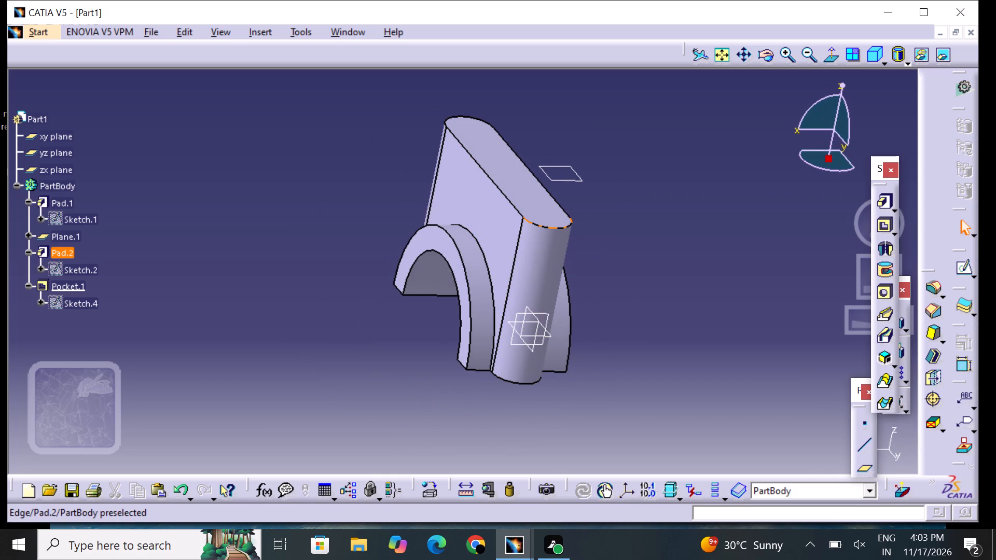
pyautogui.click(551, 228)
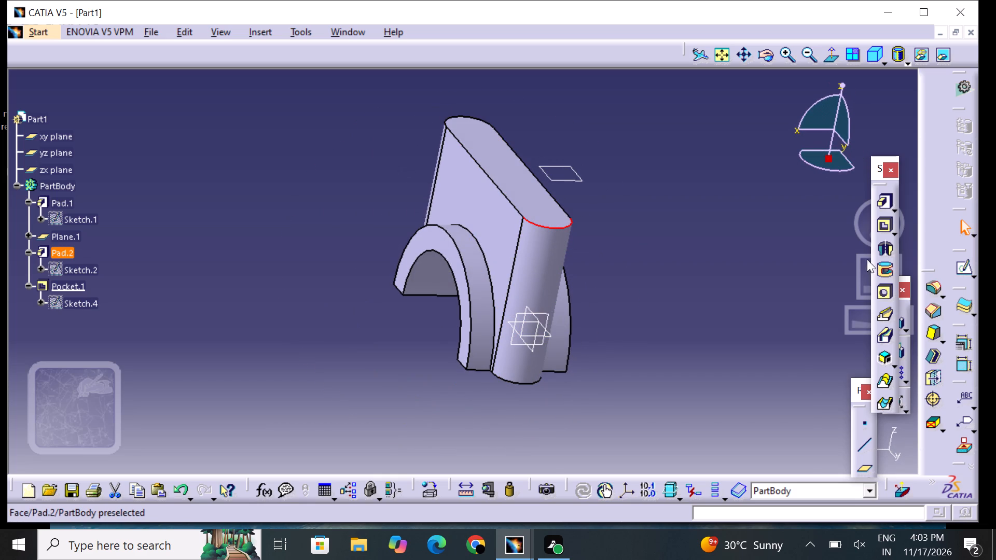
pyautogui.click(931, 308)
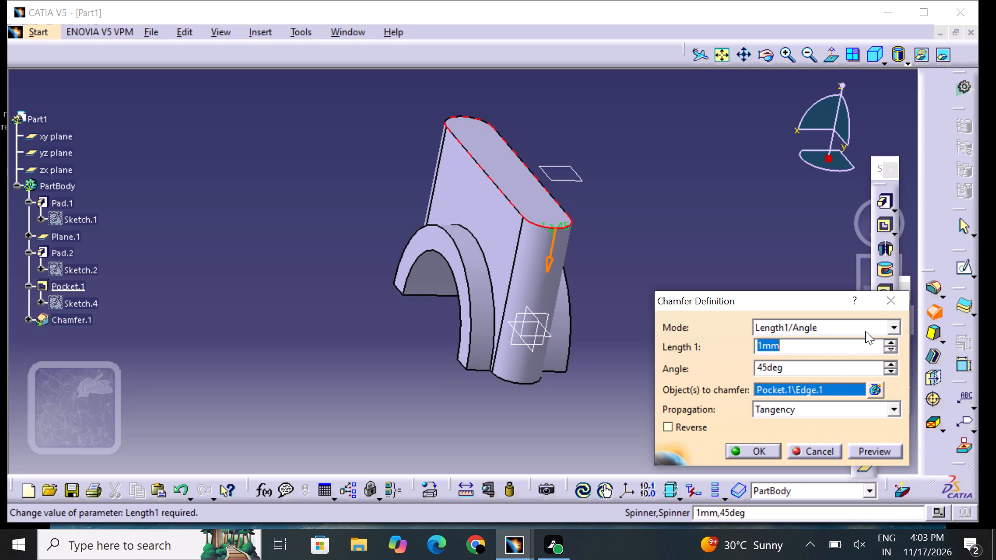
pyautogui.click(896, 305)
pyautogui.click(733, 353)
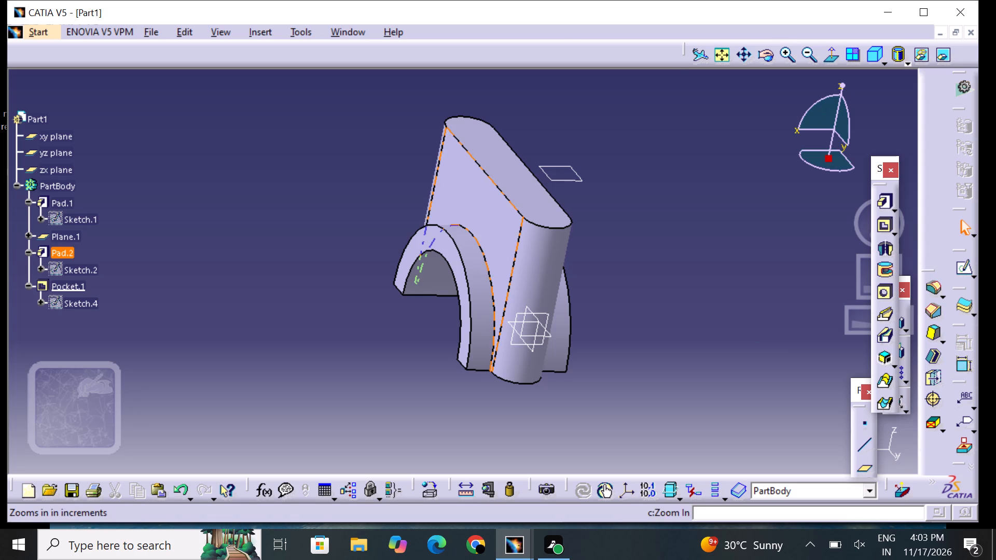
# On the elongated pad's flat side face, sketch a closed triangle over the upper +H corner with vertices (30, 60), (50, 60) and (50, 40) mm.
pyautogui.click(470, 223)
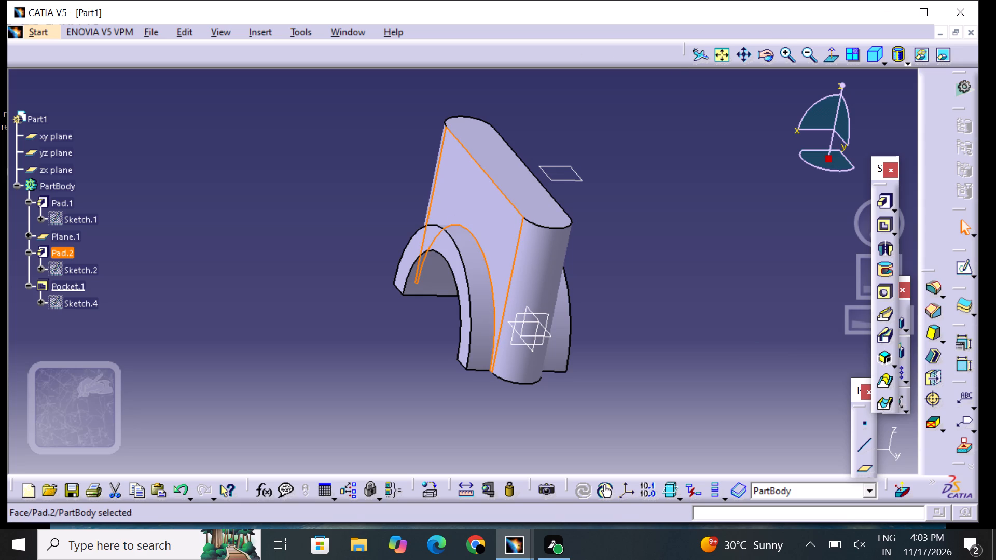
pyautogui.click(966, 271)
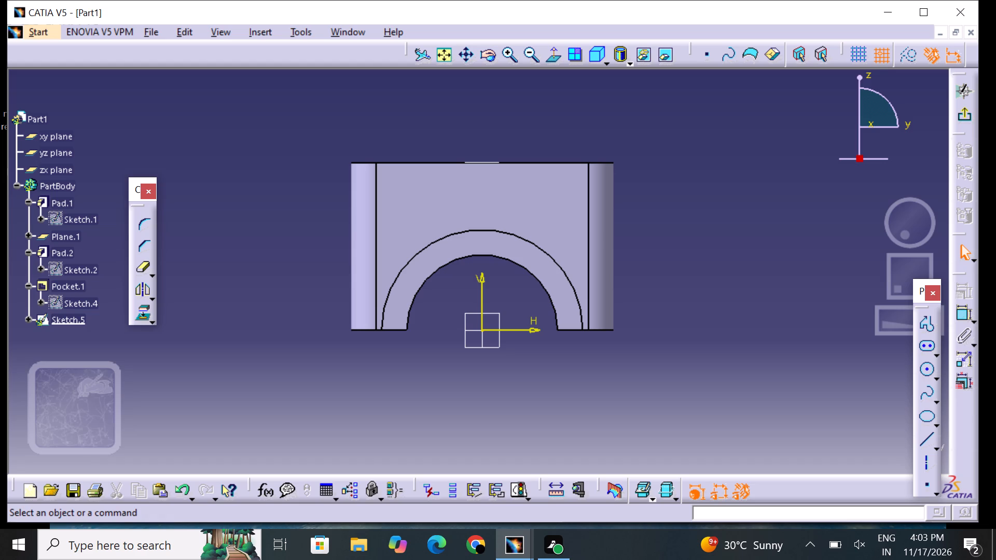
pyautogui.click(605, 162)
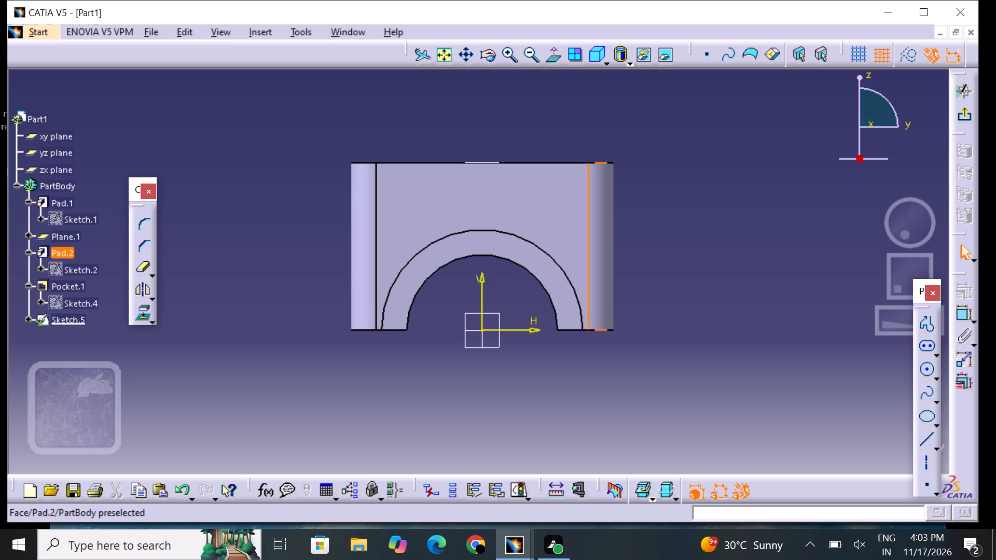
pyautogui.click(688, 209)
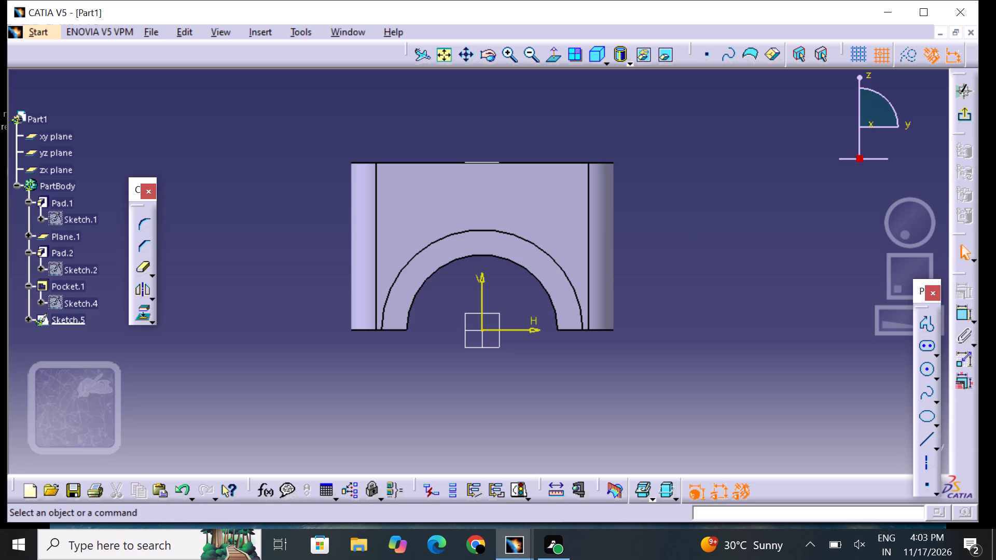
pyautogui.click(924, 328)
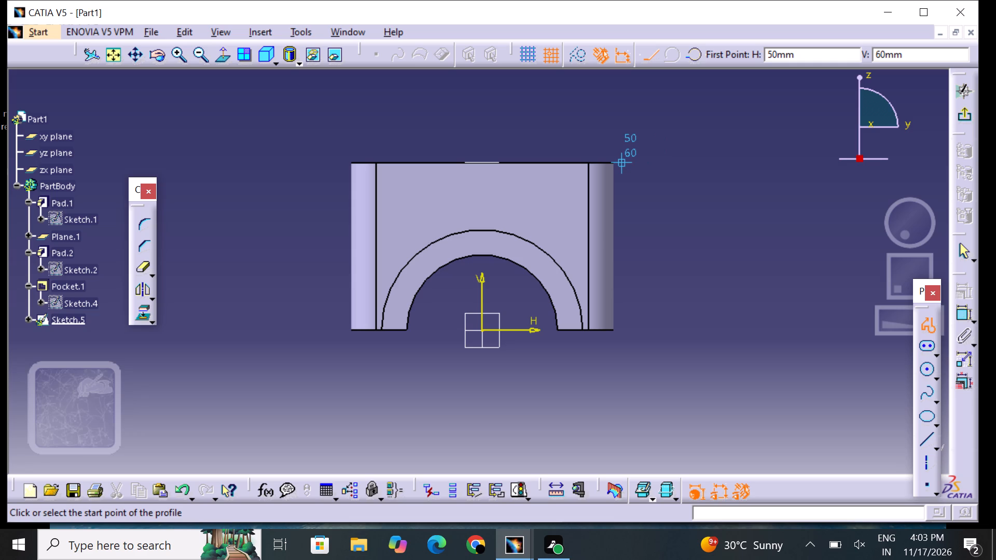
pyautogui.click(552, 160)
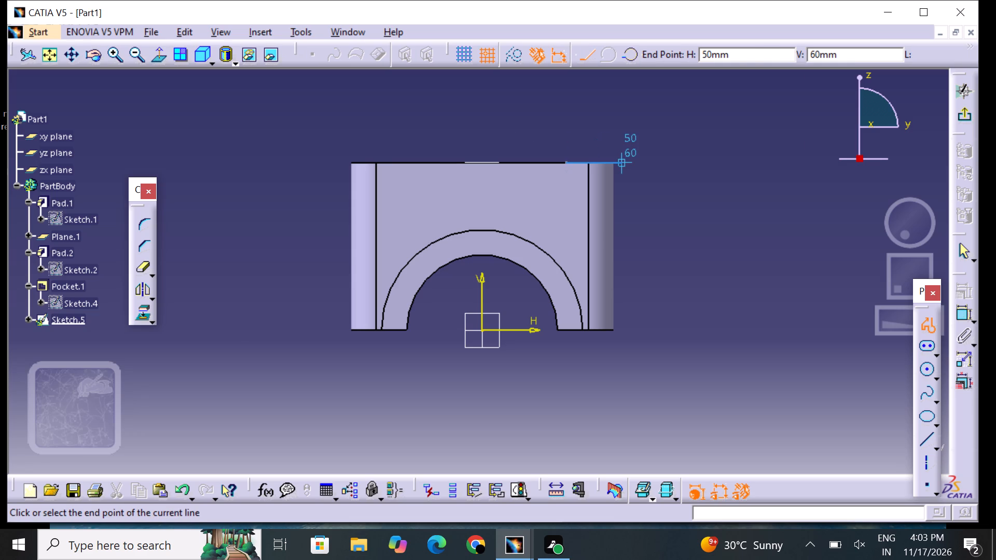
pyautogui.click(615, 163)
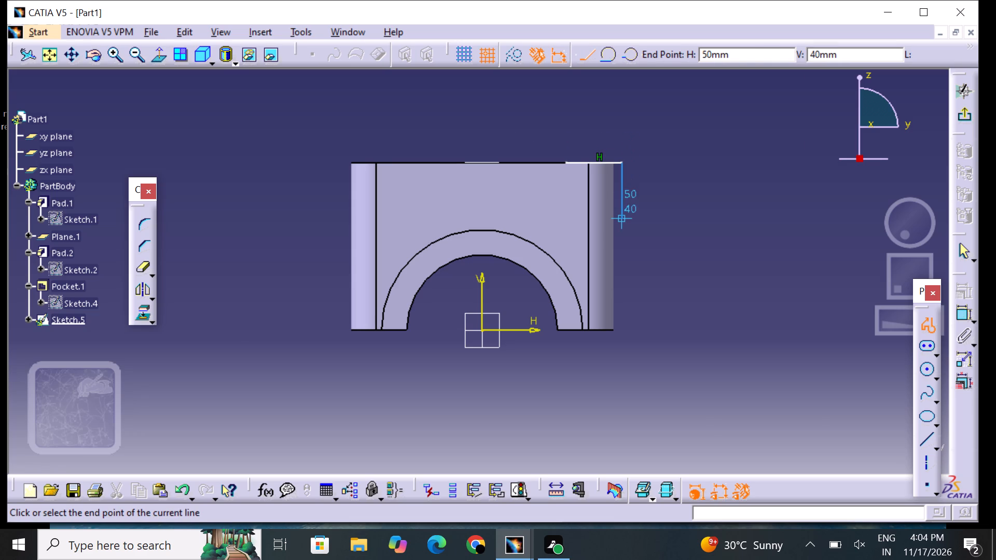
pyautogui.click(617, 220)
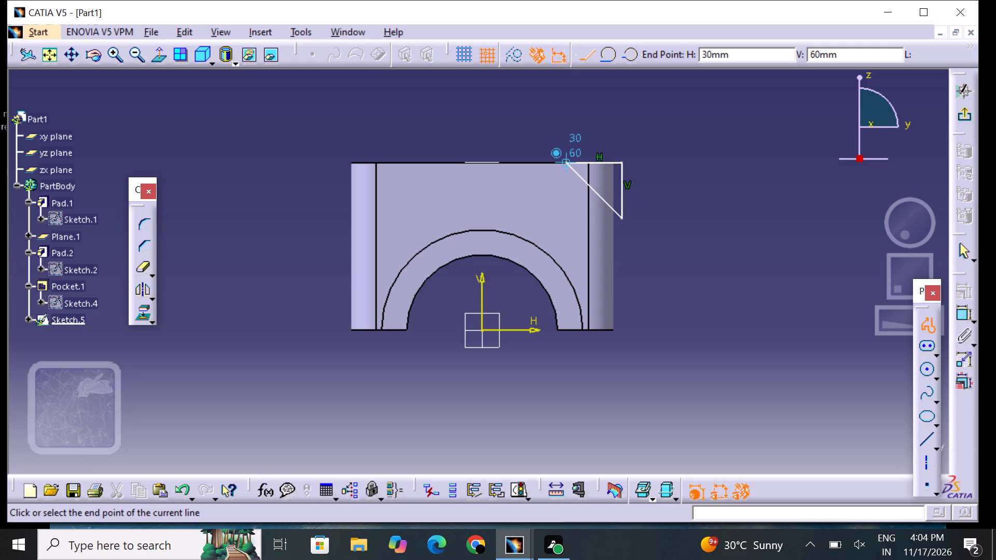
pyautogui.click(567, 163)
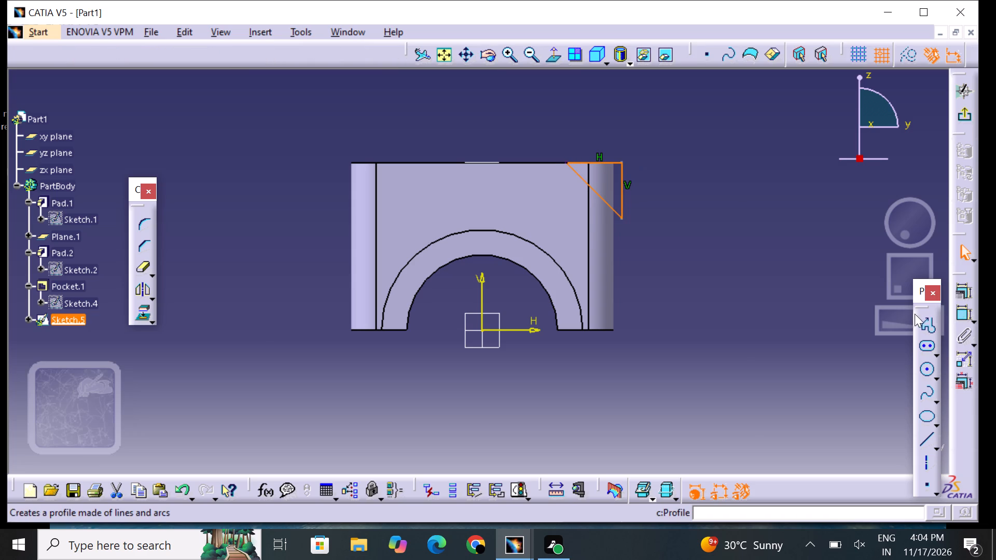
pyautogui.click(757, 274)
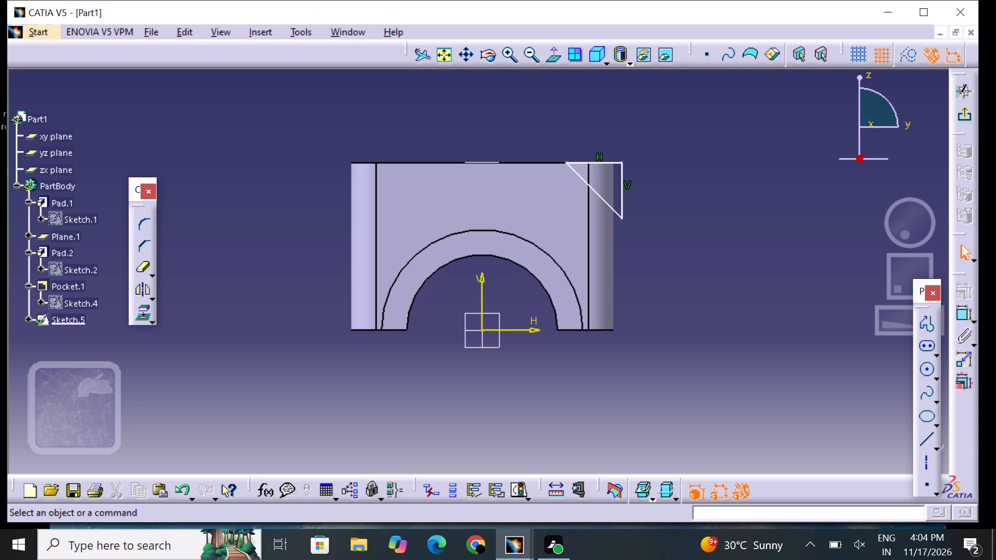
# Apply a coincidence constraint between the triangle's horizontal edge and the elongated pad's top edge.
pyautogui.moveTo(706, 289); pyautogui.dragTo(688, 335, button='middle')
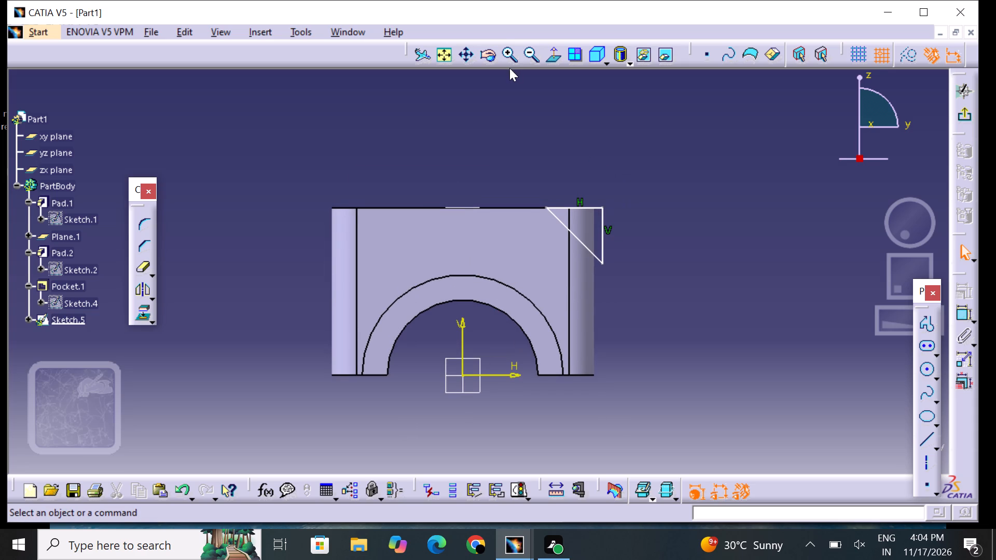
pyautogui.tripleClick(512, 58)
pyautogui.click(512, 57)
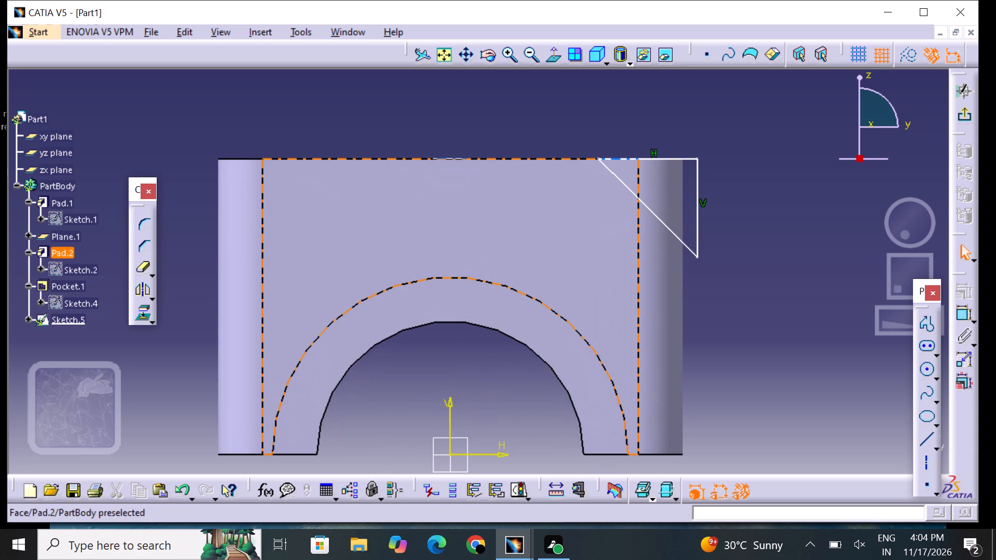
pyautogui.moveTo(543, 222); pyautogui.dragTo(518, 250, button='middle')
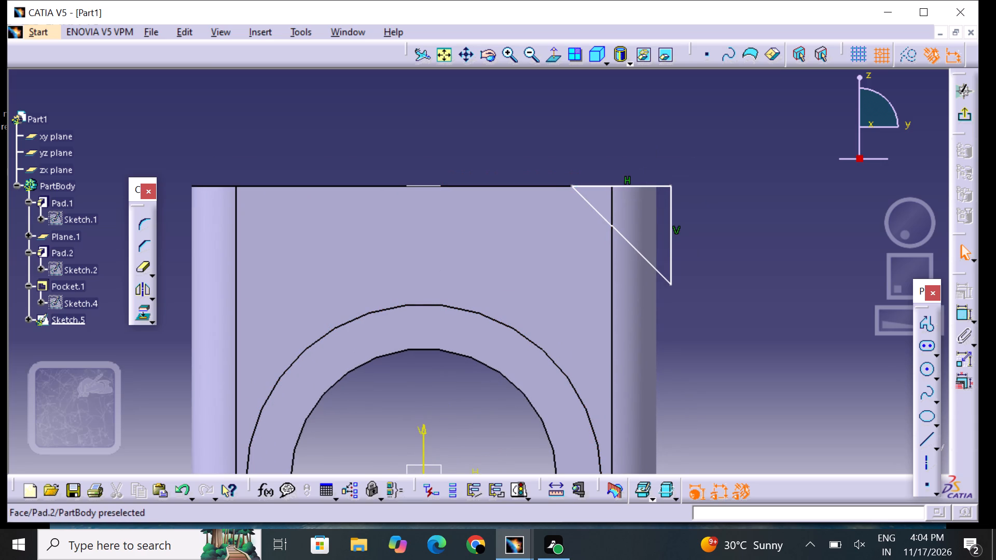
pyautogui.tripleClick(506, 56)
pyautogui.click(506, 55)
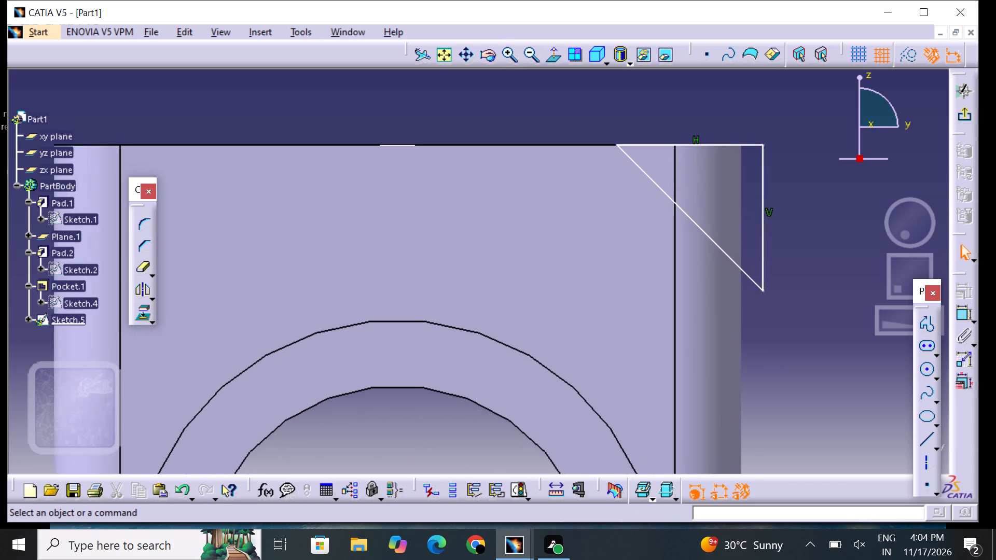
pyautogui.moveTo(669, 166); pyautogui.dragTo(544, 340, button='middle')
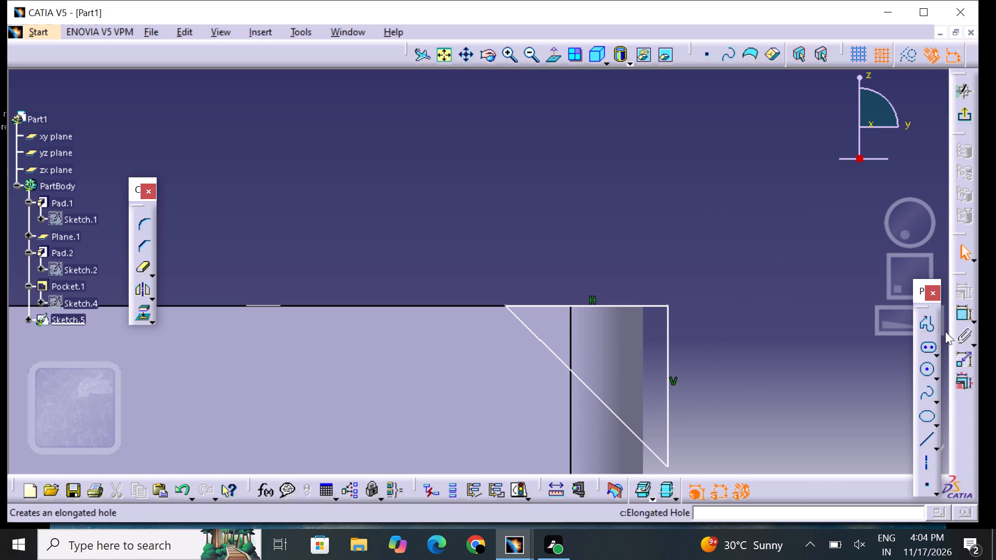
pyautogui.click(973, 314)
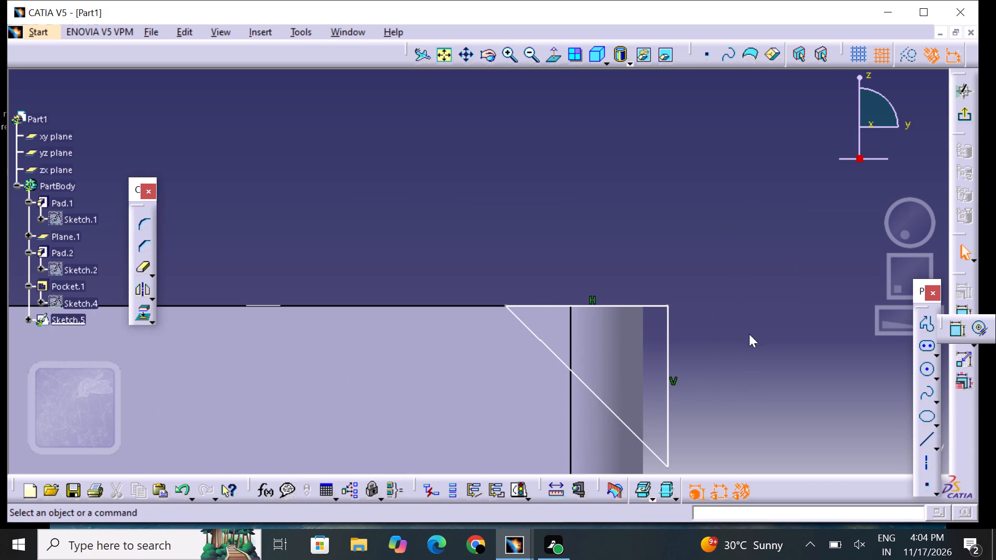
pyautogui.click(959, 325)
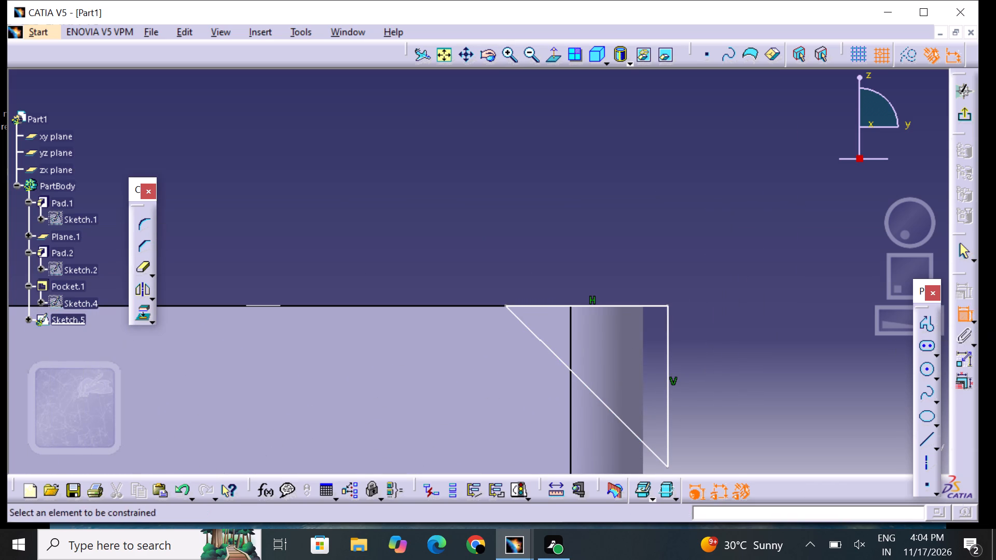
pyautogui.click(587, 305)
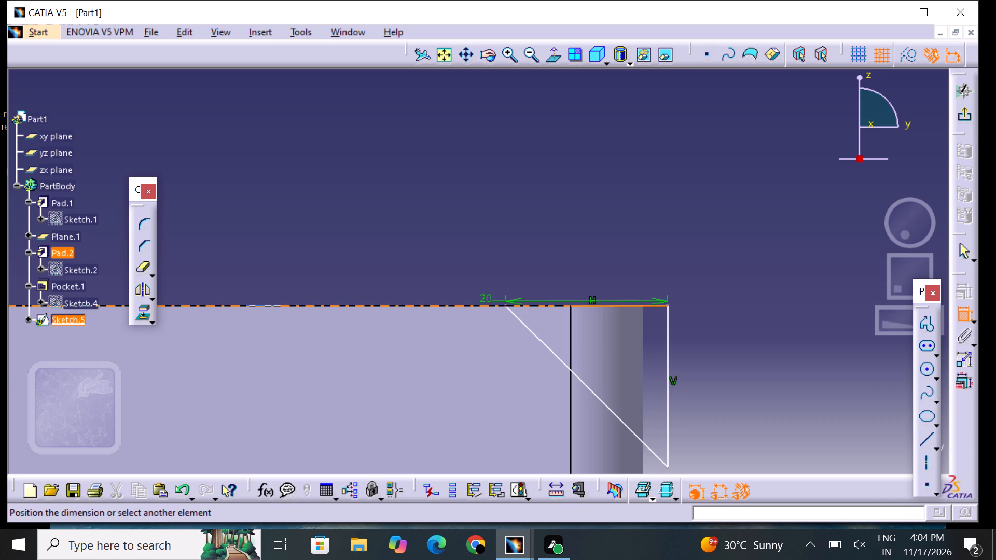
pyautogui.click(481, 309)
pyautogui.rightClick(485, 311)
pyautogui.click(534, 249)
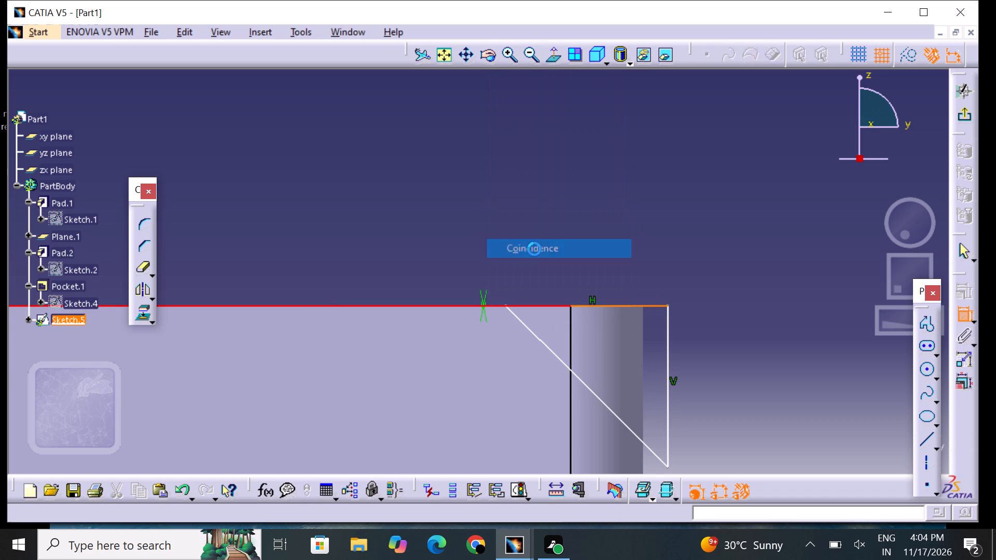
# Dimension the triangle's vertical edge from the sketch's V axis and set the distance to 47 mm.
pyautogui.moveTo(624, 285); pyautogui.dragTo(659, 157, button='middle')
pyautogui.moveTo(612, 294); pyautogui.dragTo(590, 127, button='middle')
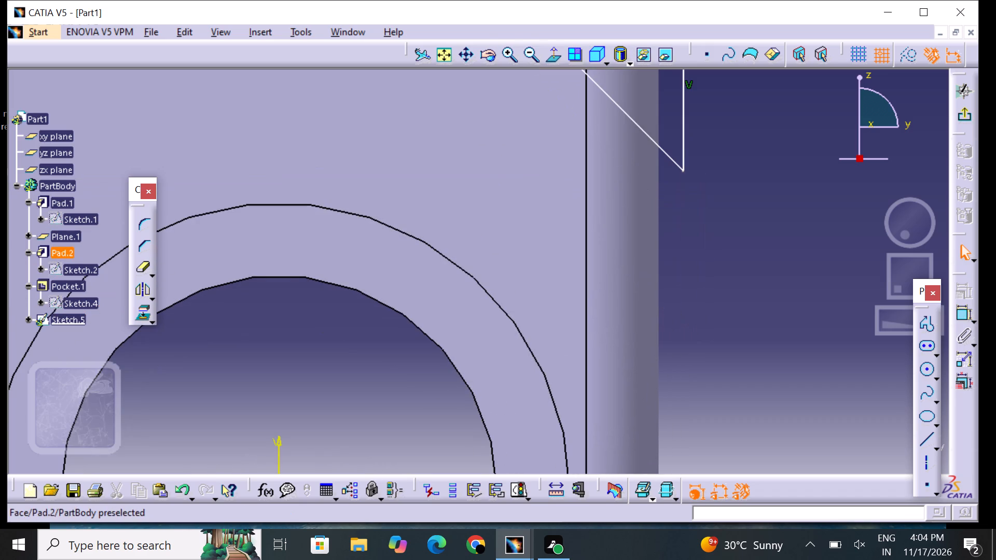
pyautogui.click(534, 58)
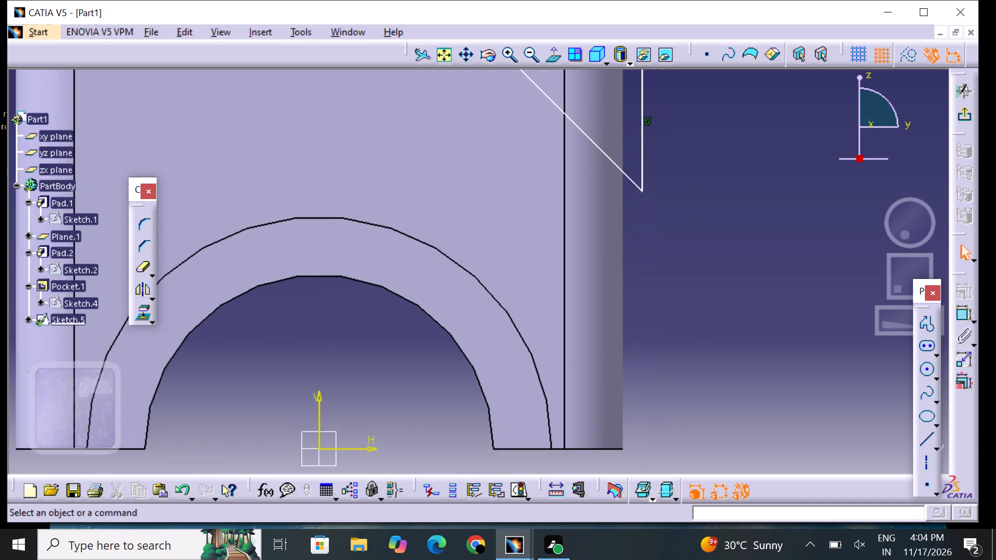
pyautogui.click(956, 315)
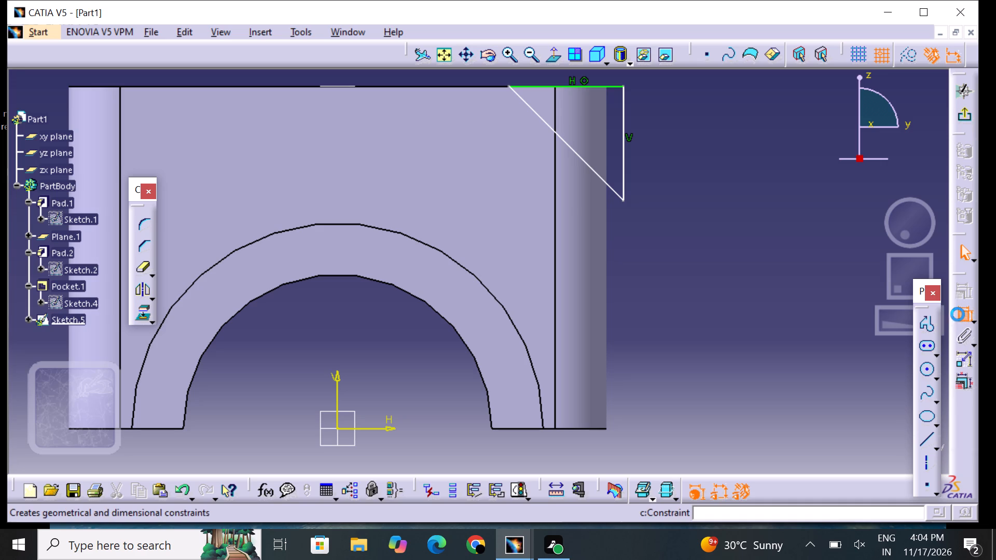
pyautogui.click(625, 143)
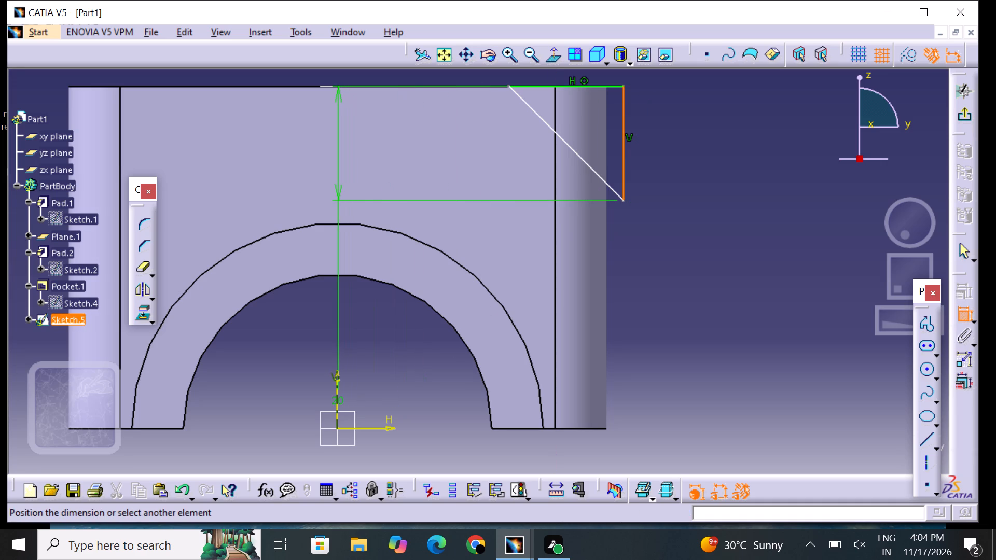
pyautogui.click(335, 402)
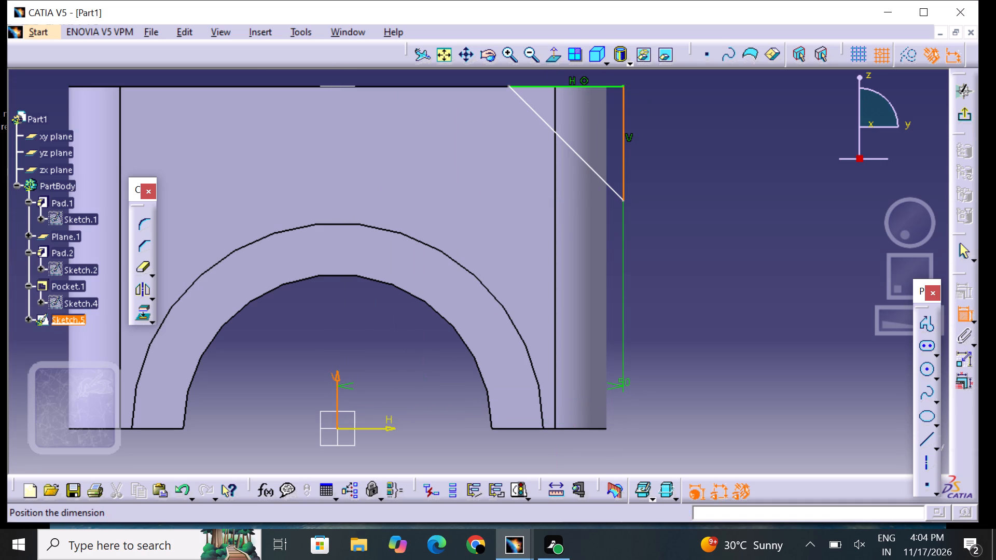
pyautogui.click(643, 418)
pyautogui.doubleClick(643, 411)
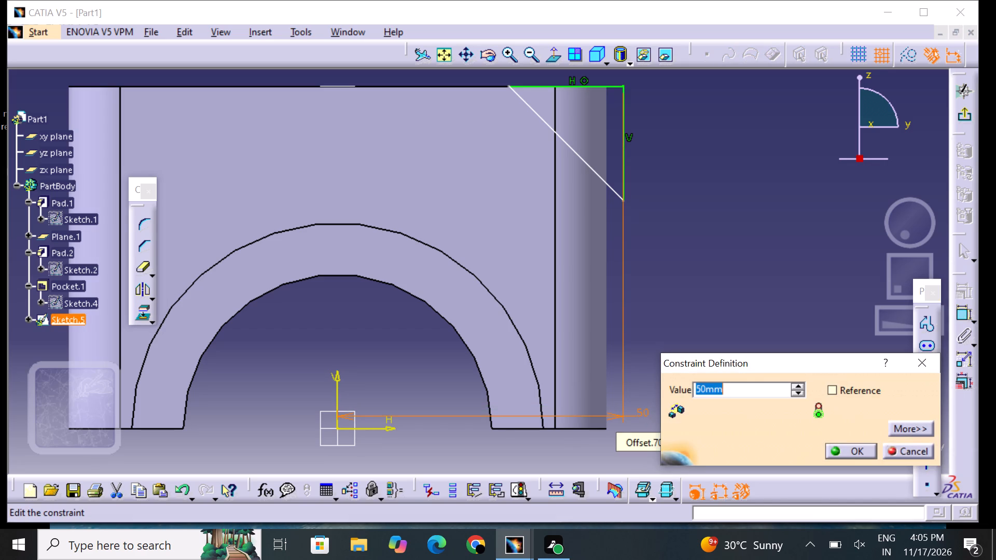
pyautogui.press('BackSpace')
pyautogui.write('47')
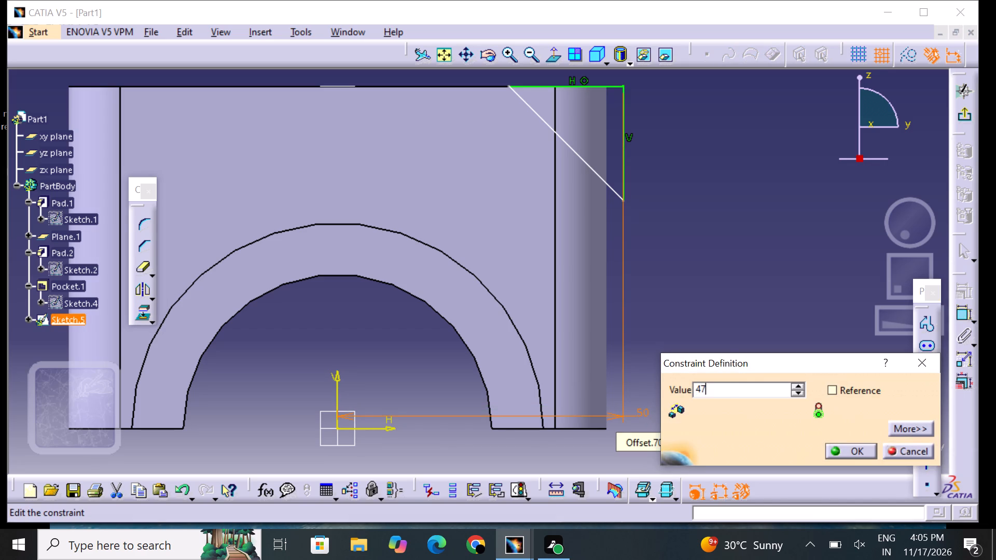
pyautogui.press('Return')
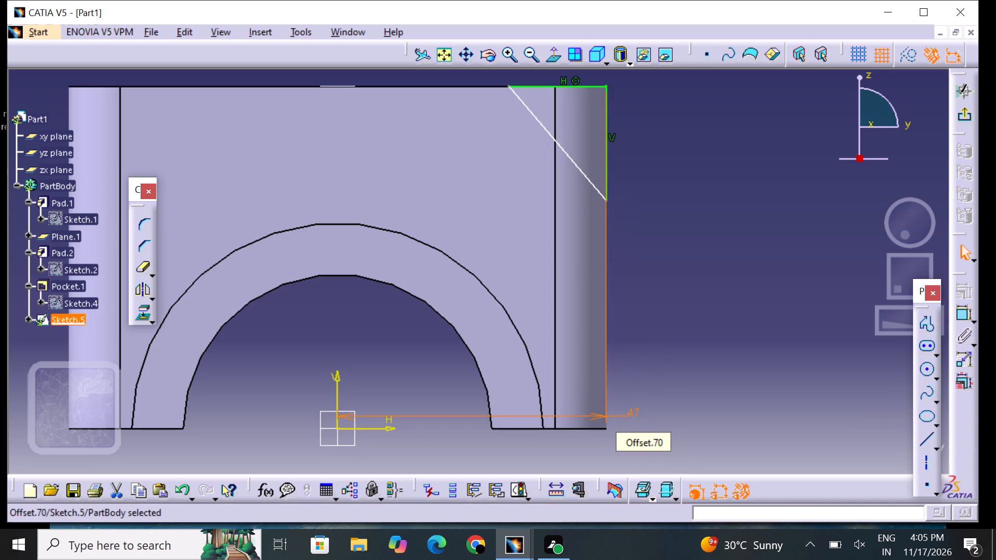
pyautogui.click(706, 367)
# Add a length dimension to the triangle's vertical edge.
pyautogui.moveTo(642, 279); pyautogui.dragTo(637, 313, button='middle')
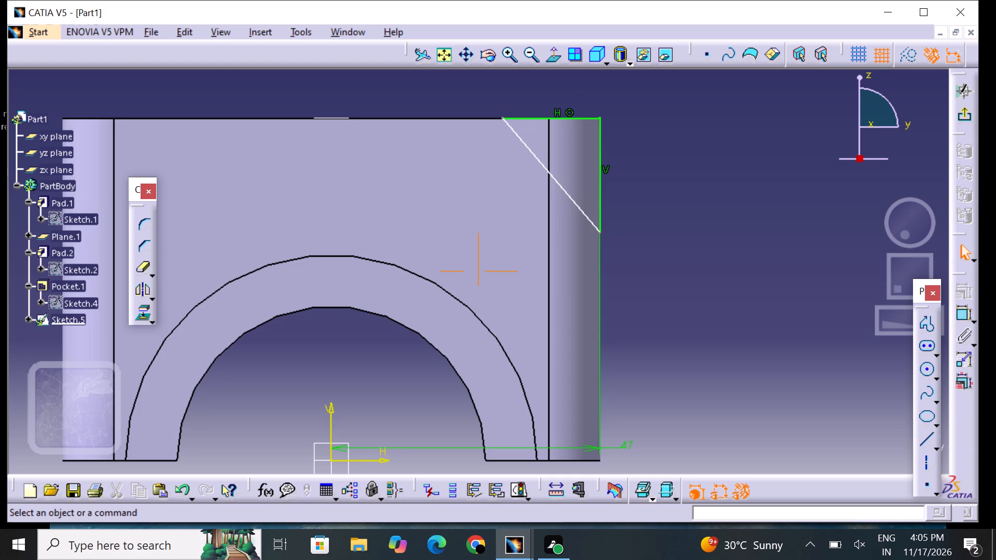
pyautogui.click(957, 314)
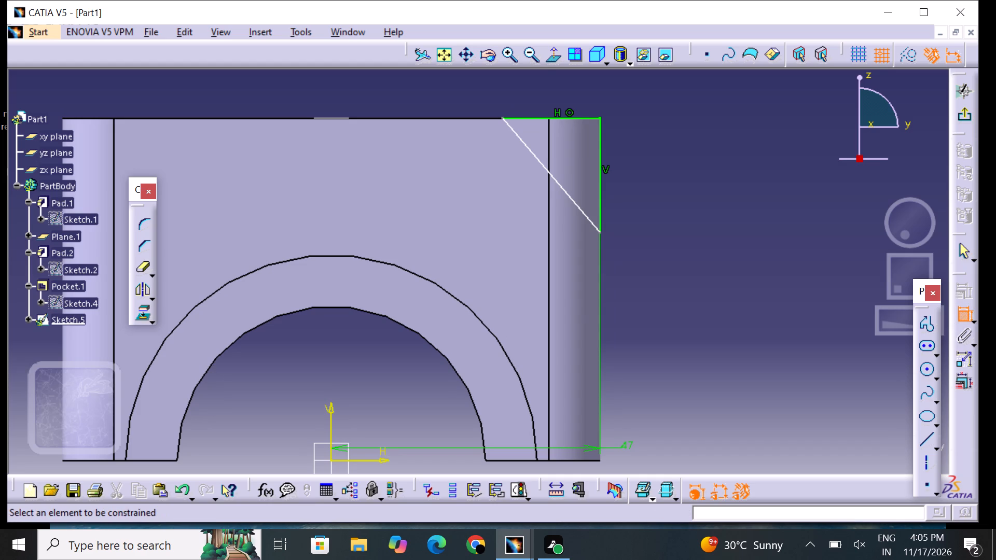
pyautogui.click(602, 180)
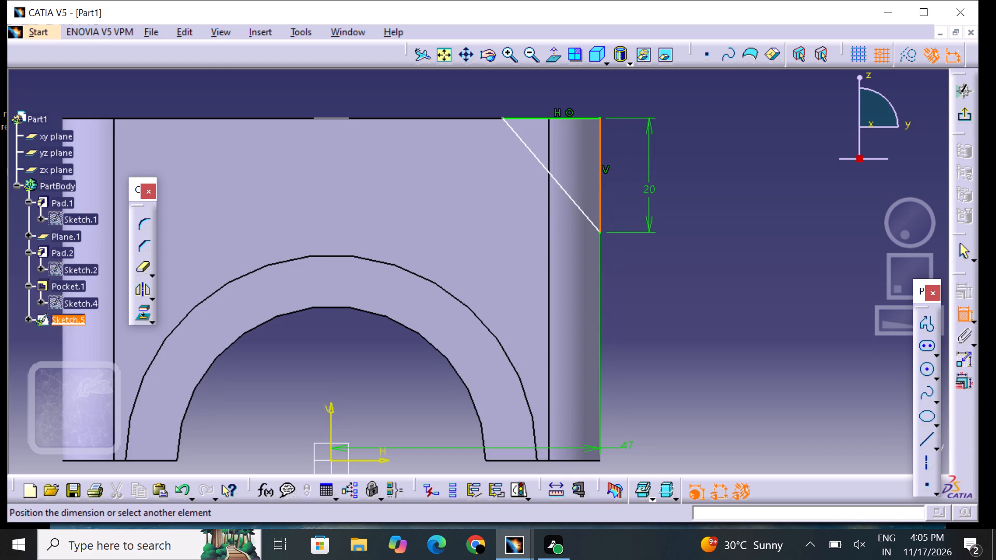
pyautogui.click(653, 194)
pyautogui.doubleClick(653, 194)
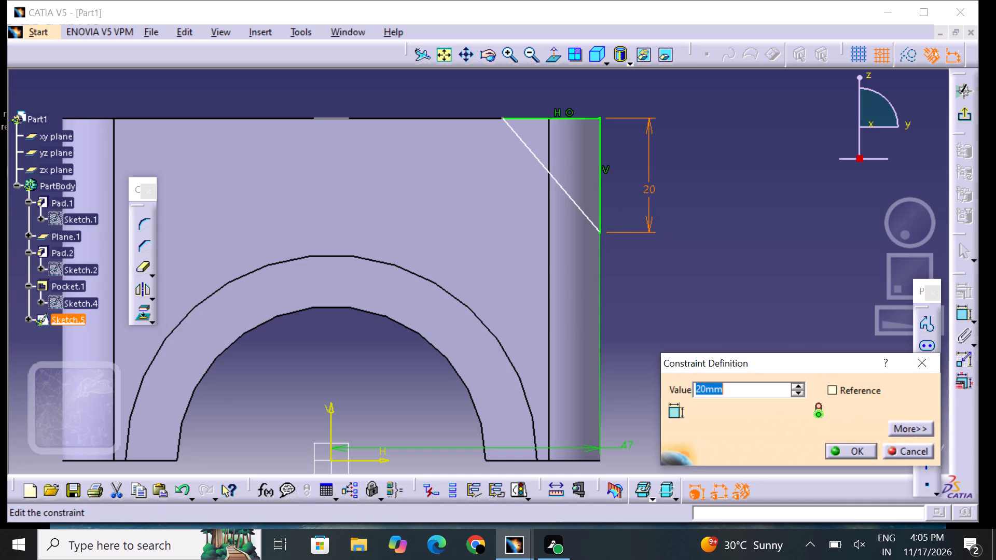
pyautogui.click(686, 230)
pyautogui.click(914, 360)
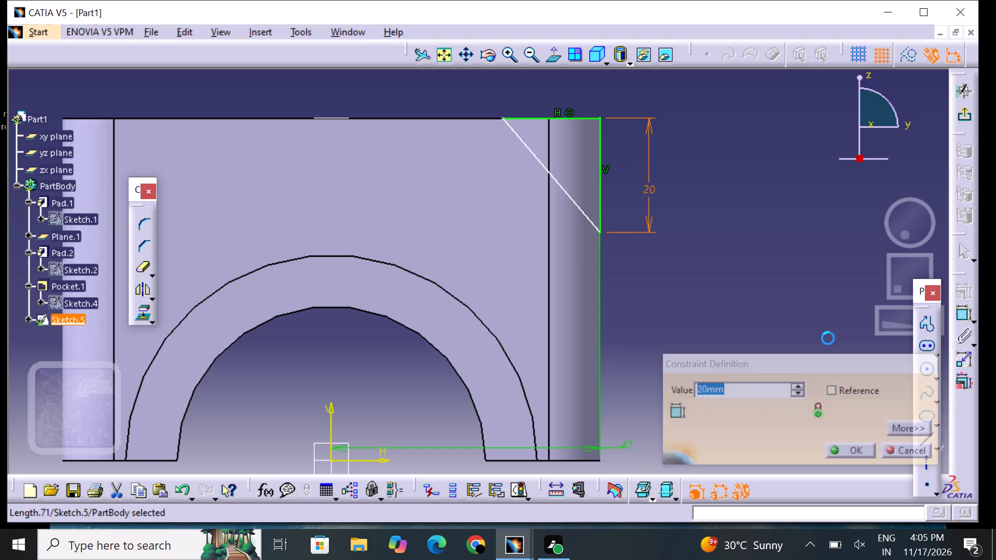
pyautogui.click(760, 327)
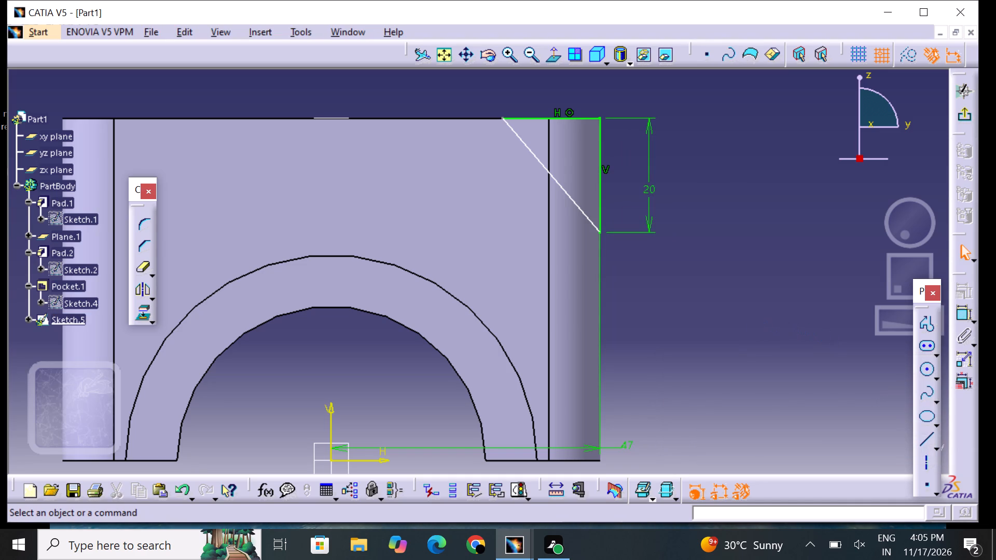
# Dimension the triangle's horizontal top edge and set its length to 25 mm.
pyautogui.click(962, 315)
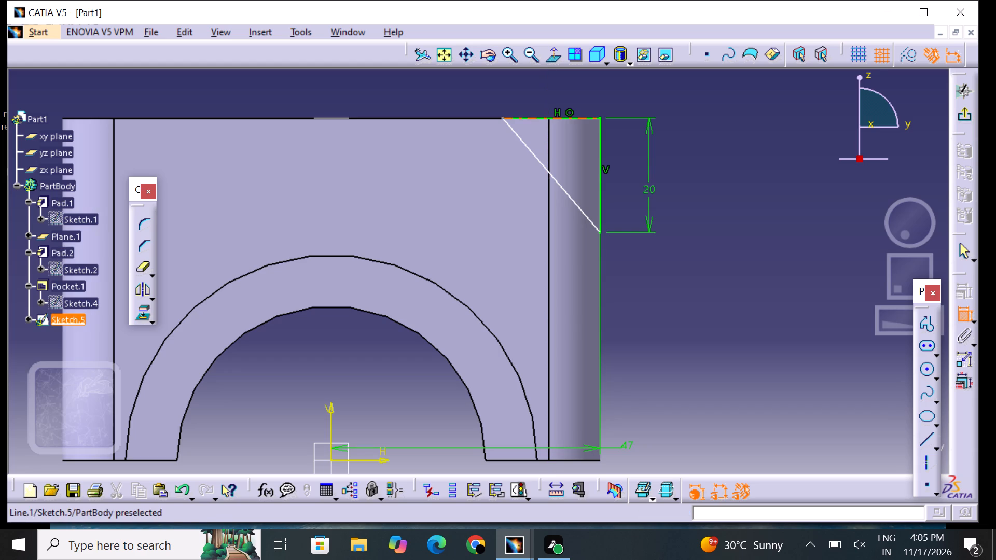
pyautogui.click(566, 118)
pyautogui.click(548, 97)
pyautogui.doubleClick(548, 95)
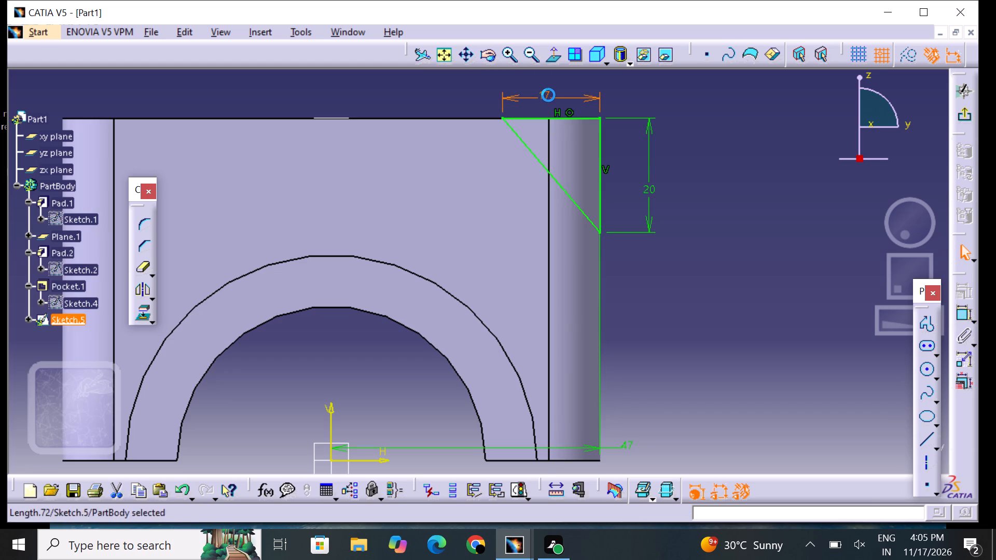
pyautogui.press('BackSpace')
pyautogui.write('25')
pyautogui.press('Return')
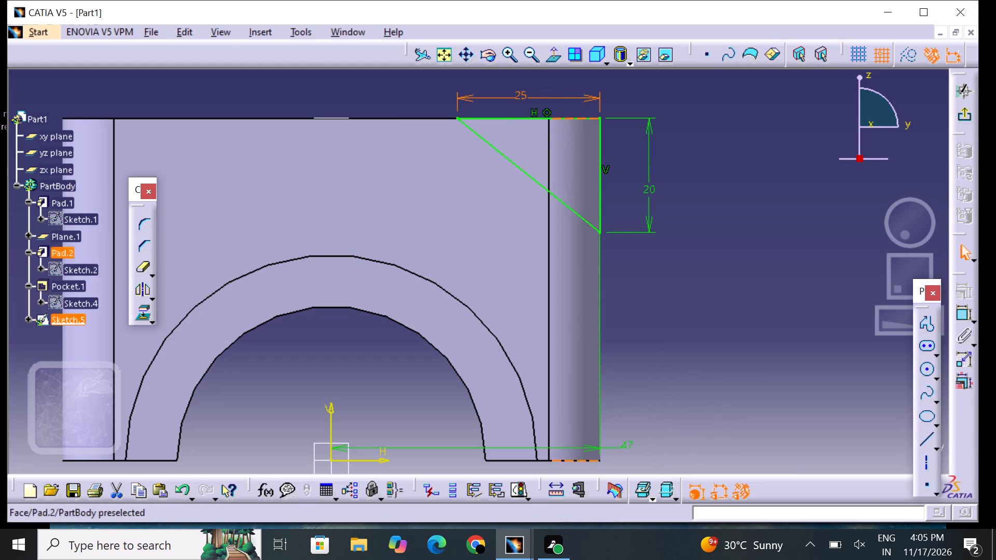
pyautogui.click(682, 318)
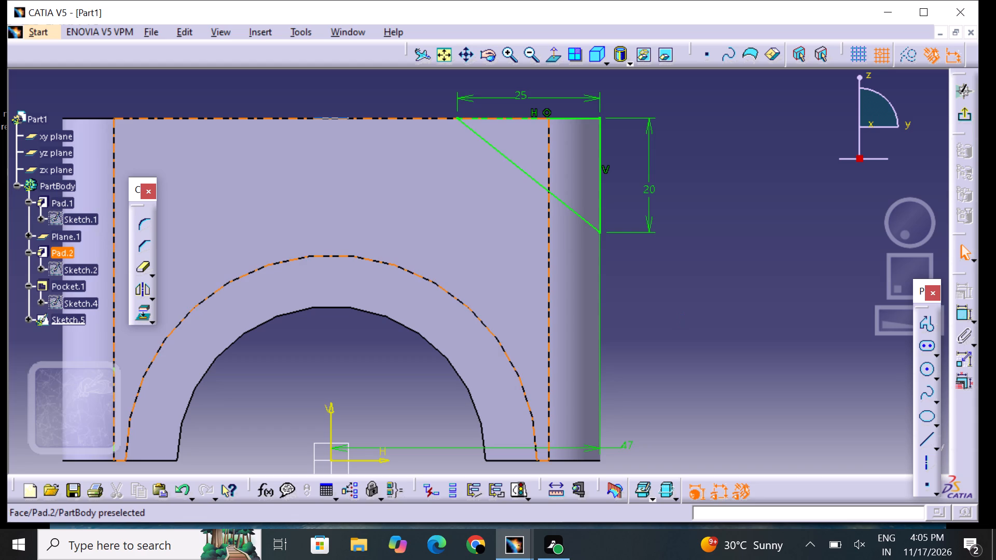
# Mirror the complete triangle about the V axis onto the elongated pad's opposite upper corner.
pyautogui.moveTo(419, 87); pyautogui.dragTo(501, 127)
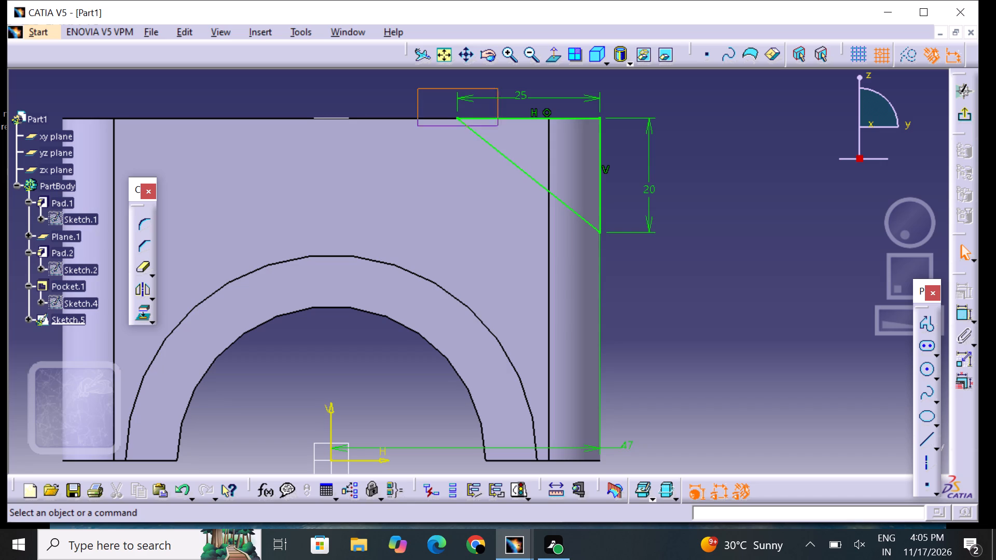
pyautogui.moveTo(501, 127); pyautogui.dragTo(622, 252)
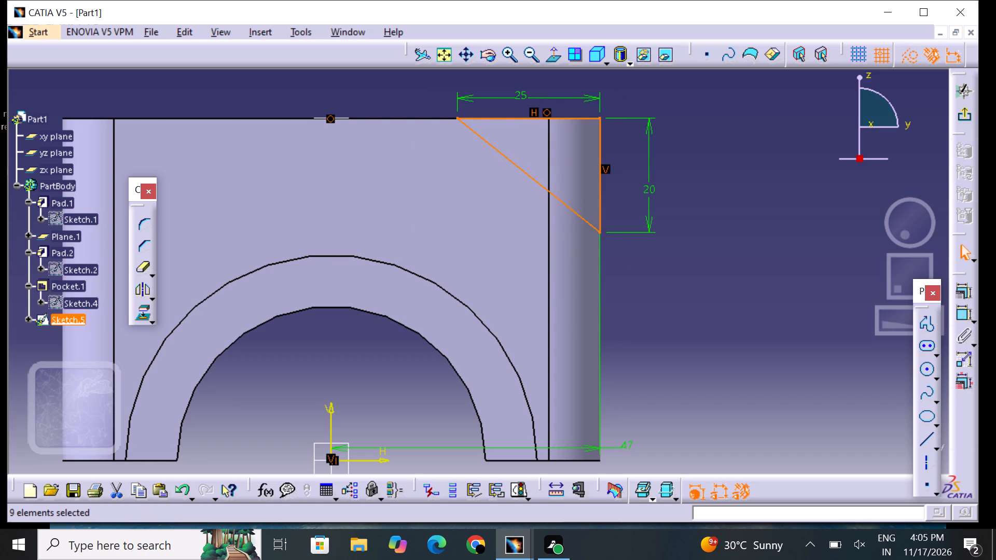
pyautogui.click(146, 293)
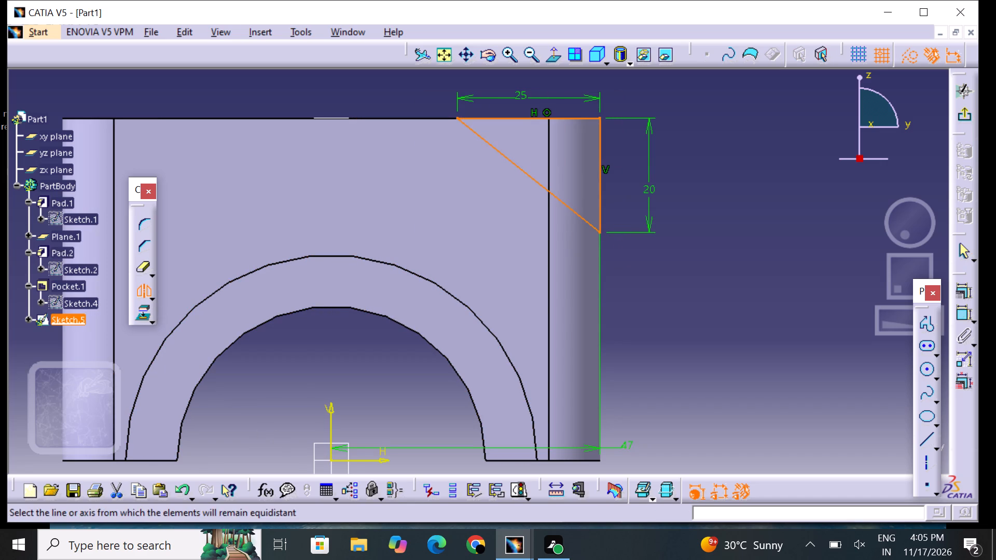
pyautogui.click(332, 416)
pyautogui.moveTo(359, 351); pyautogui.dragTo(491, 352, button='middle')
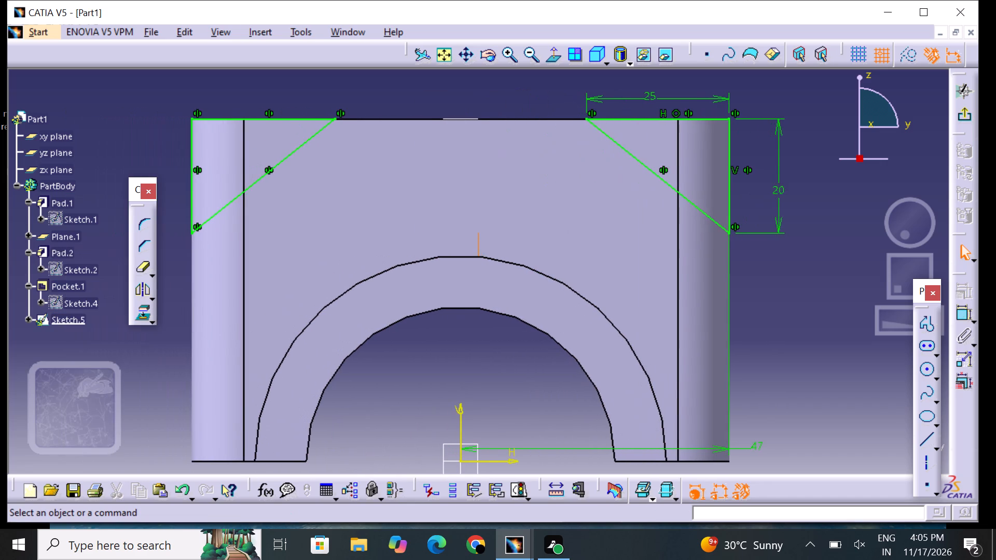
pyautogui.moveTo(491, 352); pyautogui.dragTo(492, 352, button='middle')
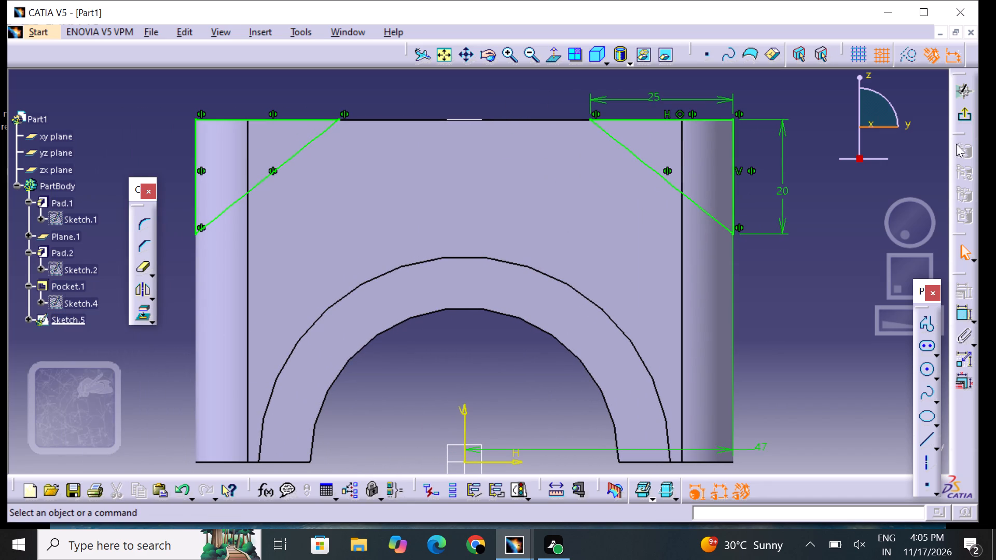
# Leave the sketch and pocket both corner triangles through the elongated pad with a 38 mm dimension depth.
pyautogui.click(971, 117)
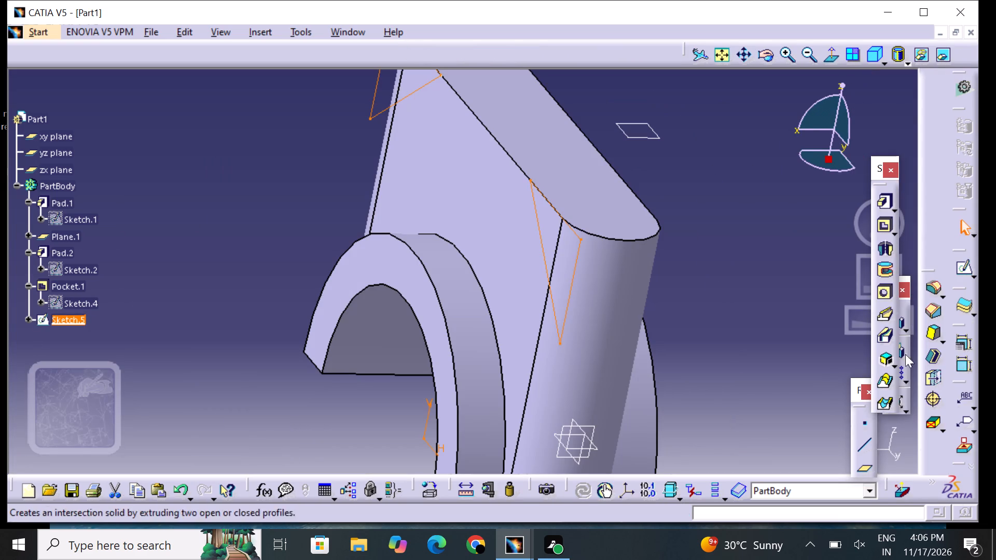
pyautogui.click(882, 223)
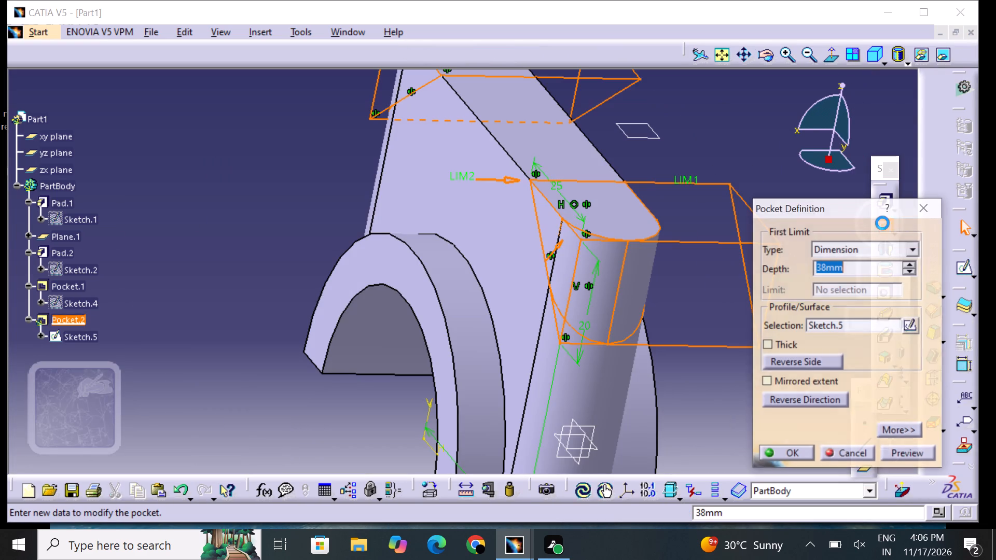
pyautogui.click(806, 454)
pyautogui.click(762, 433)
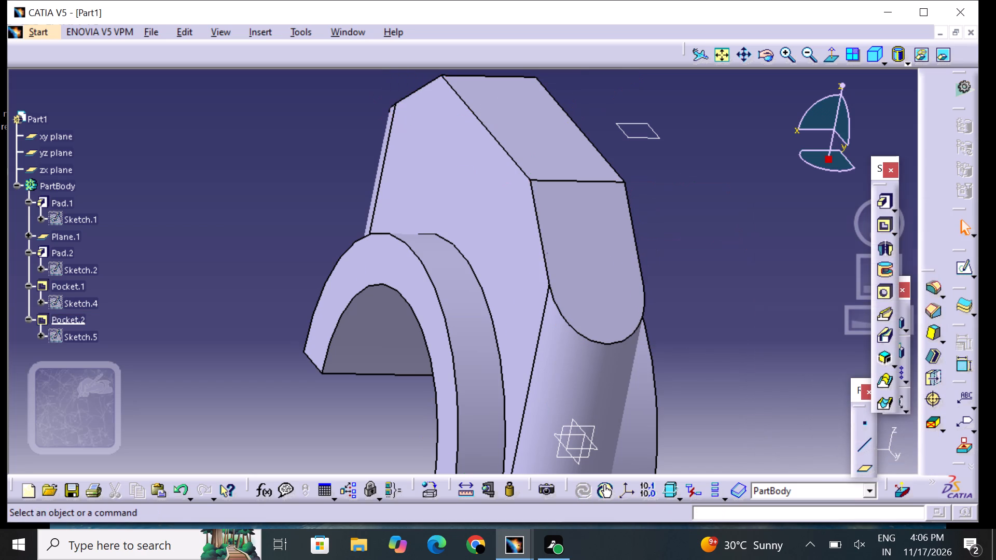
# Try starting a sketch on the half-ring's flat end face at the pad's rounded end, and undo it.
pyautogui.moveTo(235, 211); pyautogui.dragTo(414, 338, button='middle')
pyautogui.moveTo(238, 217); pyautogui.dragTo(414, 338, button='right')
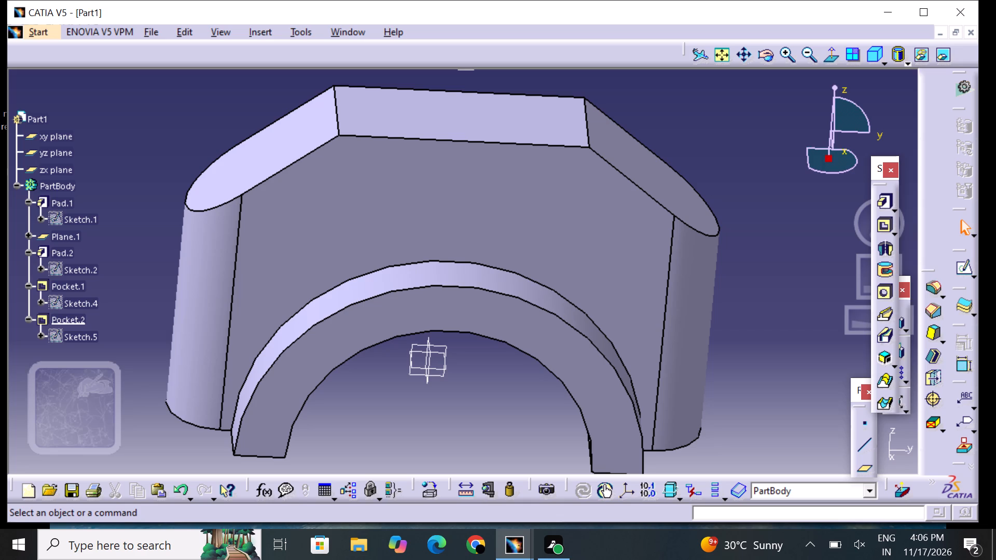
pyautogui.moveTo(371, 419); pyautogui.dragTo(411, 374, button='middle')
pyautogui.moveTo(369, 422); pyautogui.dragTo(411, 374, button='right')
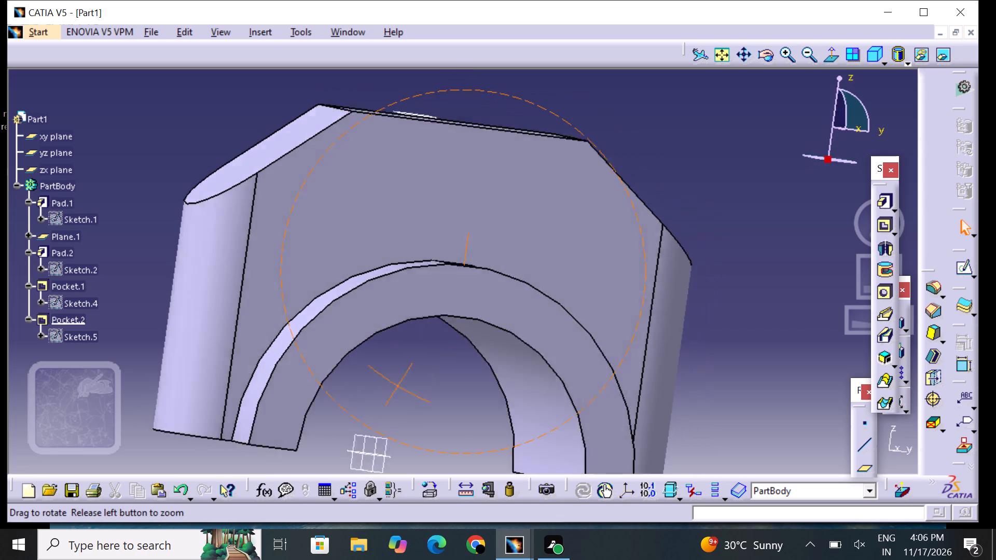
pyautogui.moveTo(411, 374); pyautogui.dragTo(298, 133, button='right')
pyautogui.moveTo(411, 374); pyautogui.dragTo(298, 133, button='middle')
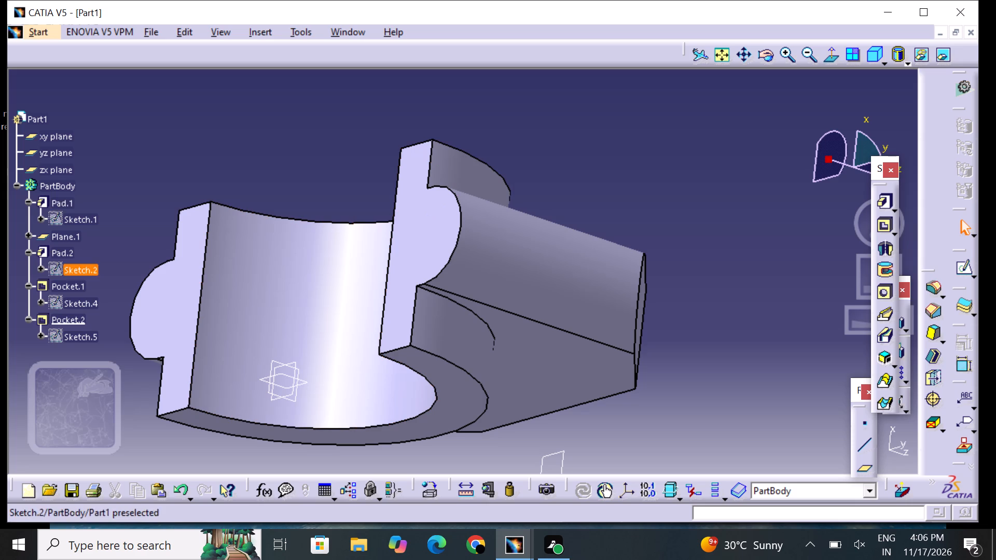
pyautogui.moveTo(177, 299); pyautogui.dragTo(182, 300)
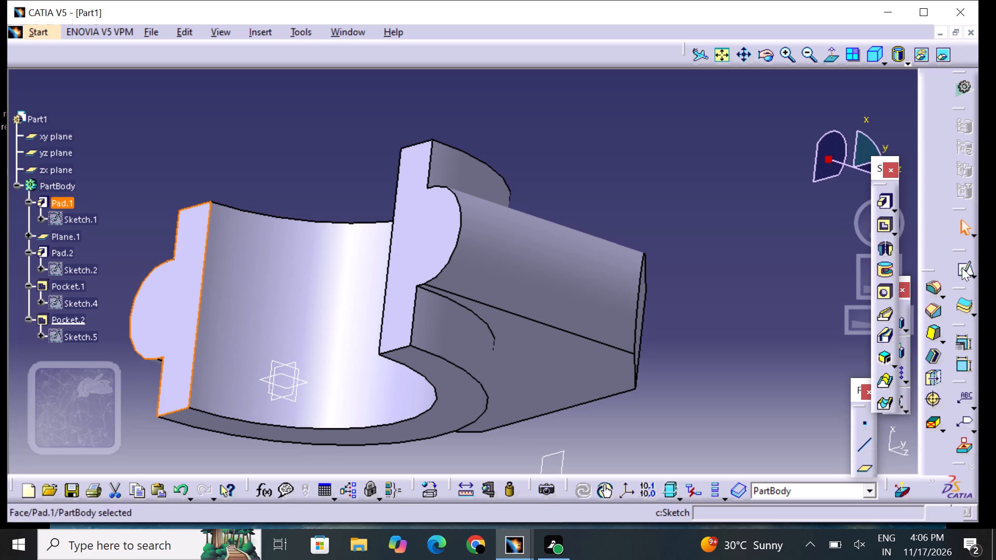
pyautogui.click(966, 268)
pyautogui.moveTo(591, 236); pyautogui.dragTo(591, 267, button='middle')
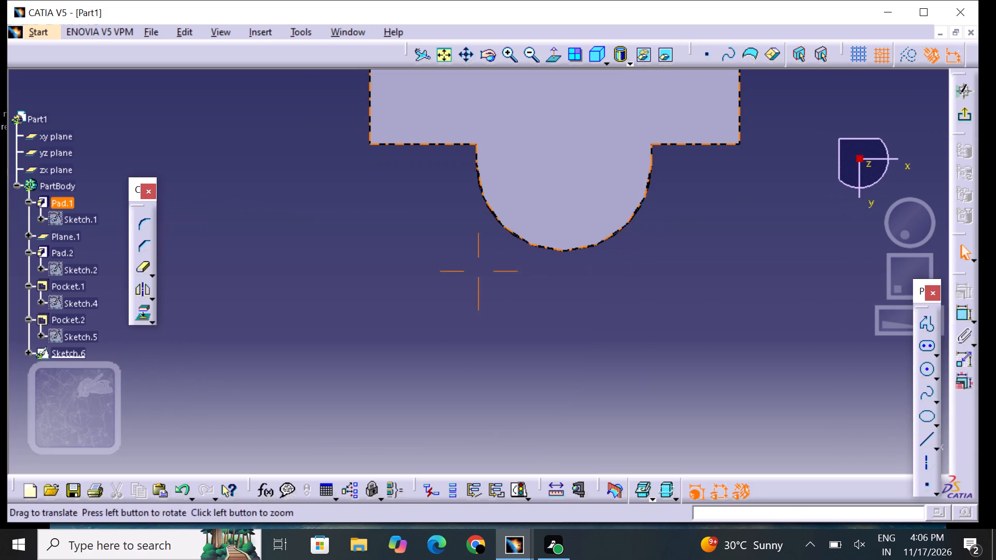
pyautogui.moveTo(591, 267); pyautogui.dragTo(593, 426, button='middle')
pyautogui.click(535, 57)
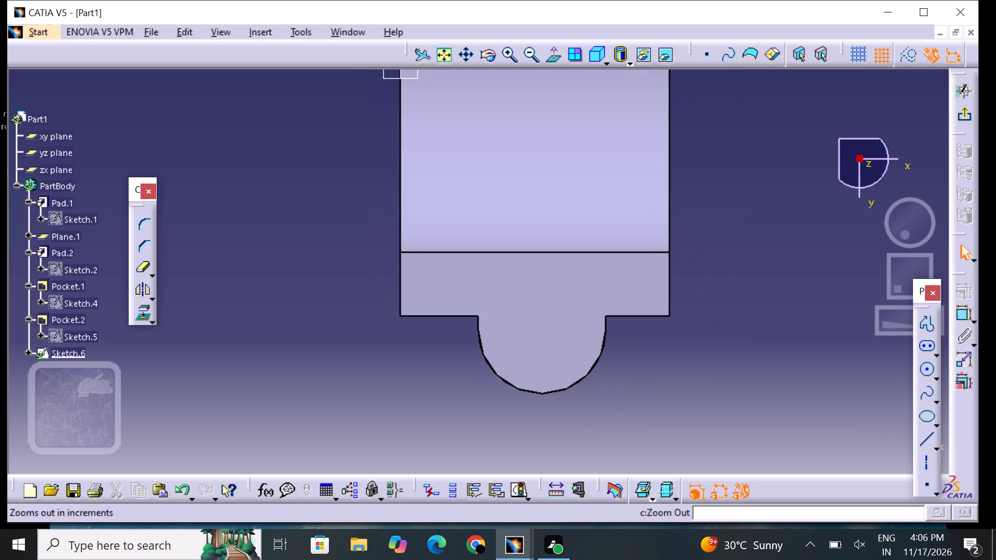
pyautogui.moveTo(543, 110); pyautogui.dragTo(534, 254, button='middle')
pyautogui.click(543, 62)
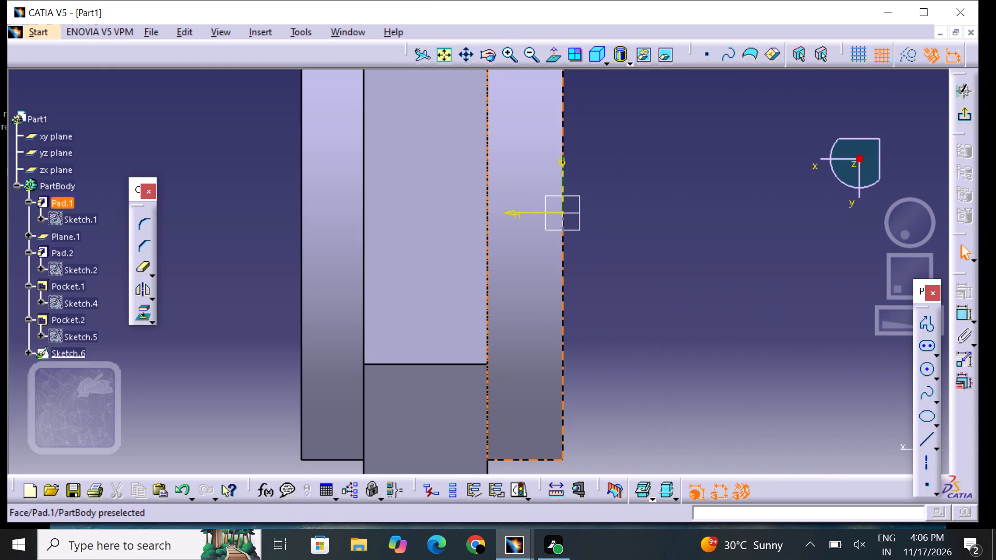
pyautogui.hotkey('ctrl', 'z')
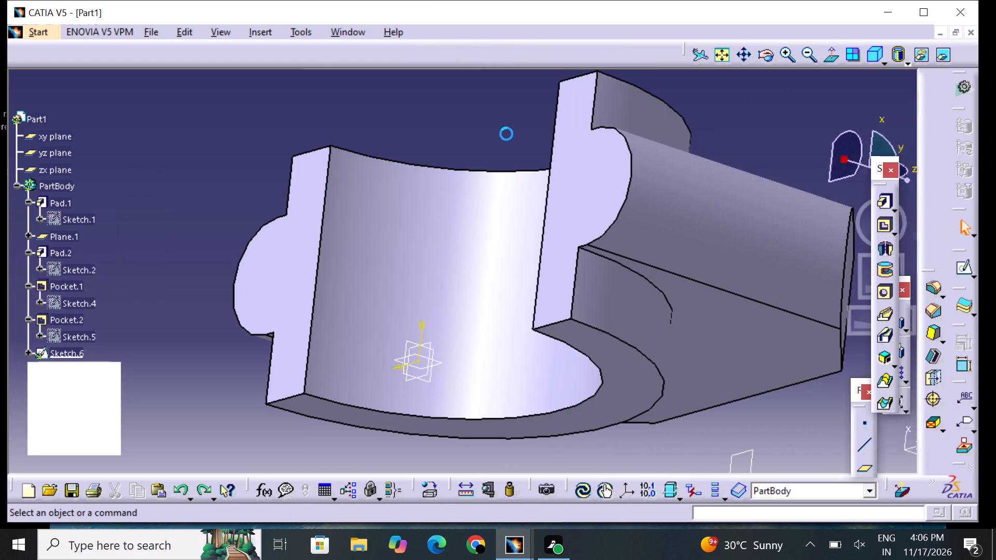
# Start a sketch on the flat end face and draw a circle about 10 mm in radius over its upper rounded lobe.
pyautogui.click(277, 273)
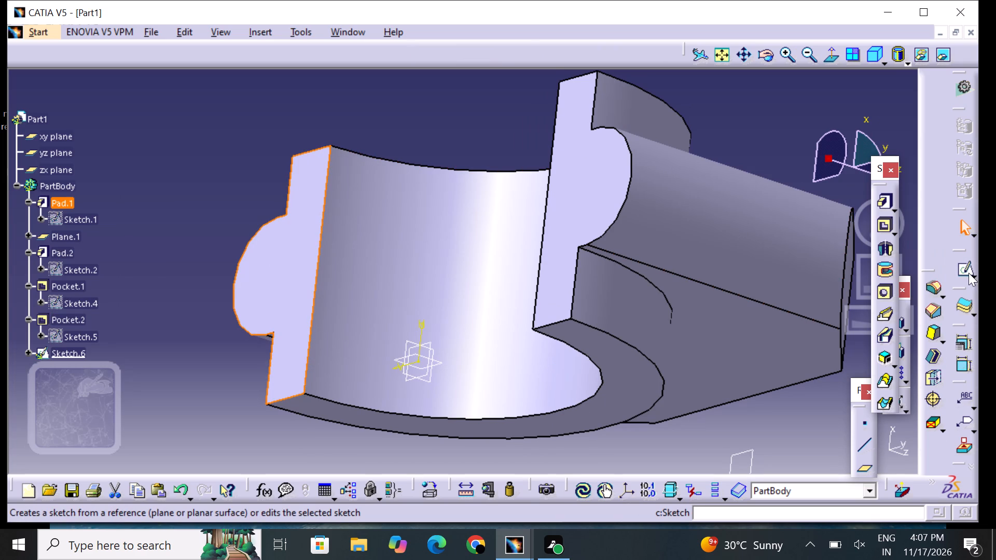
pyautogui.click(967, 270)
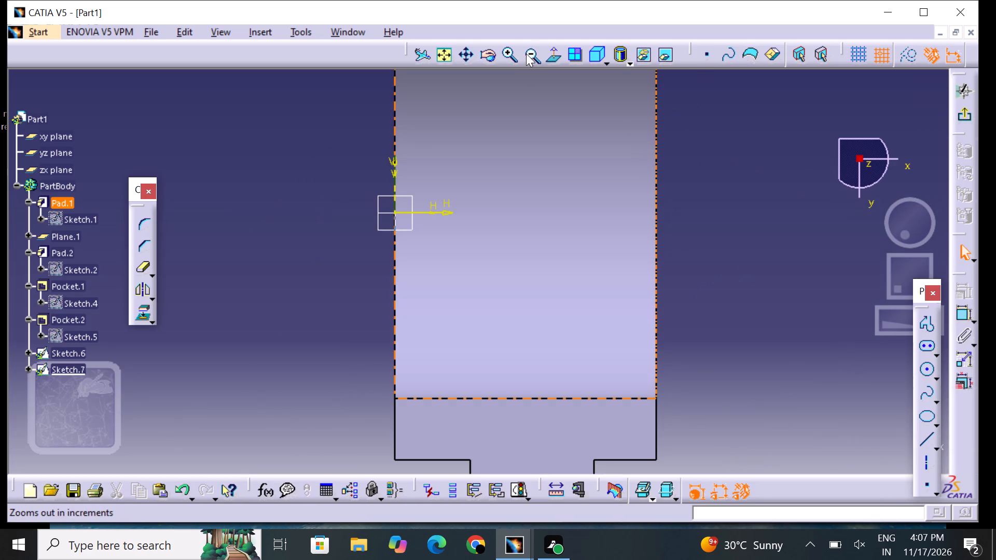
pyautogui.tripleClick(528, 53)
pyautogui.moveTo(573, 145); pyautogui.dragTo(573, 145, button='middle')
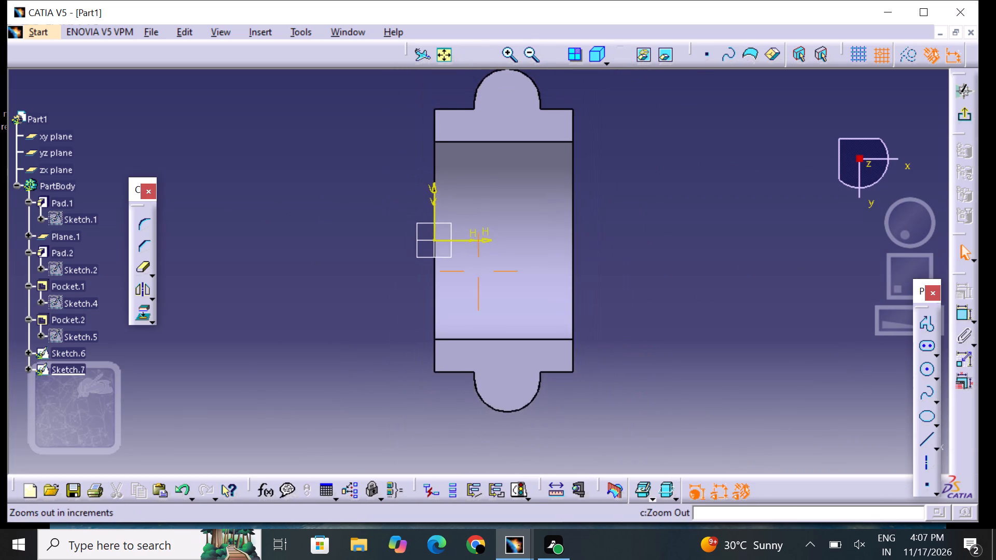
pyautogui.moveTo(573, 145); pyautogui.dragTo(566, 183, button='middle')
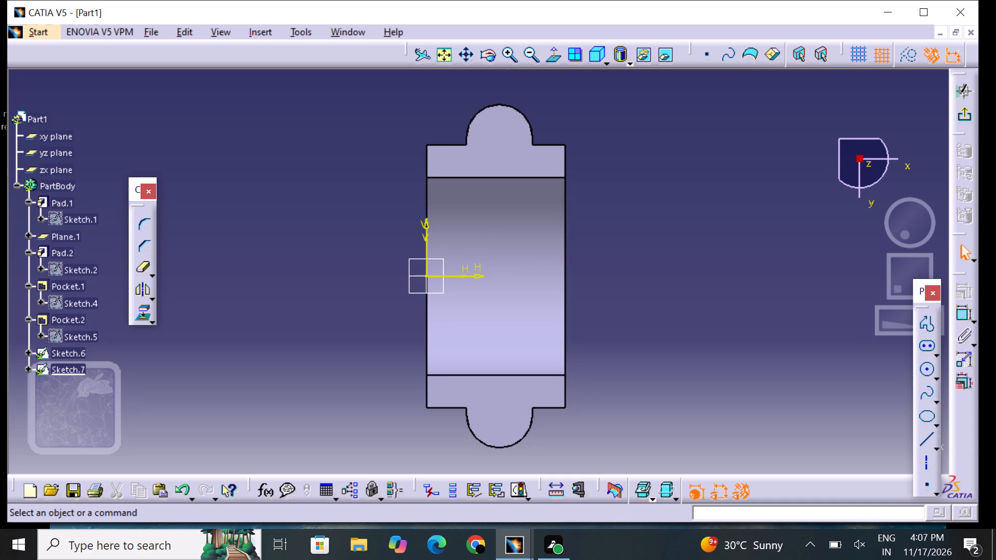
pyautogui.click(919, 373)
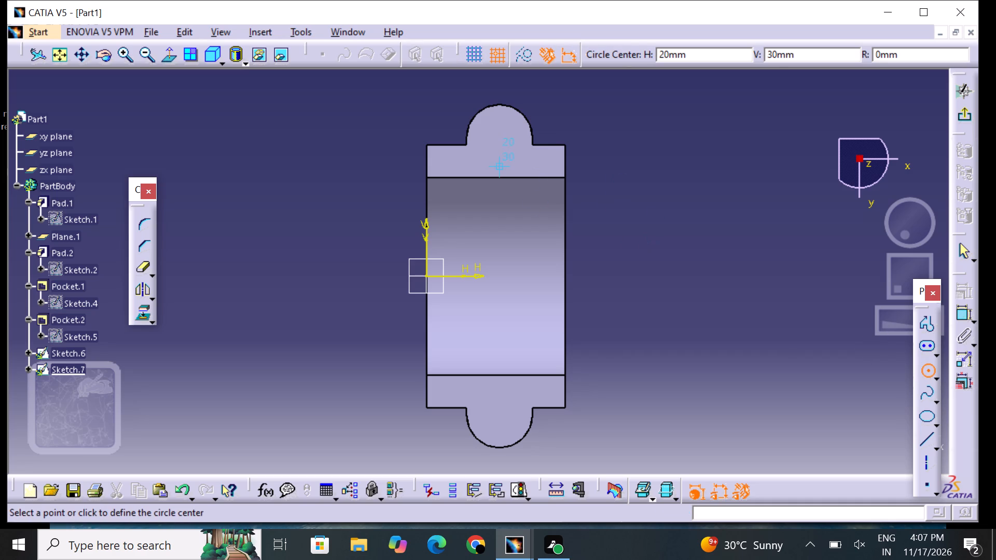
pyautogui.click(500, 144)
pyautogui.click(494, 152)
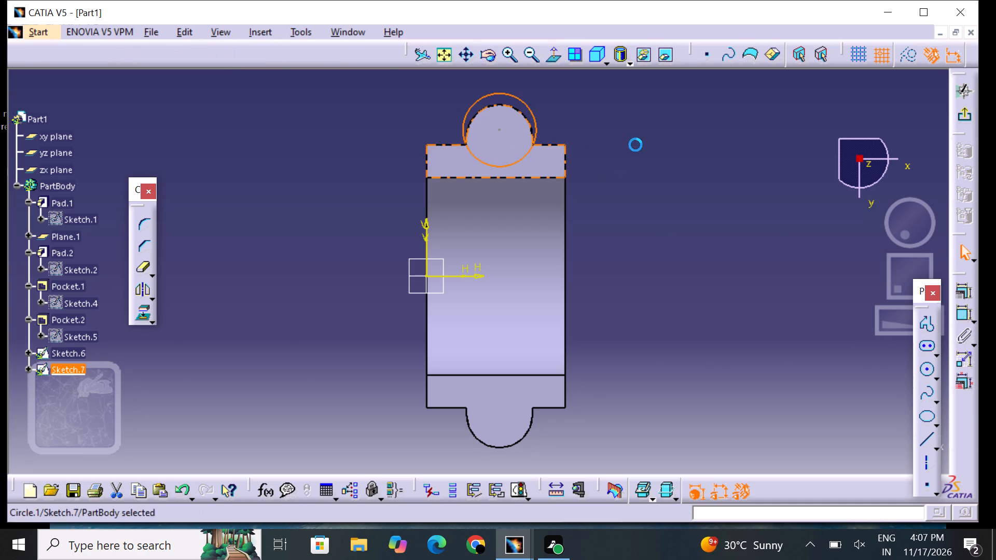
pyautogui.click(662, 145)
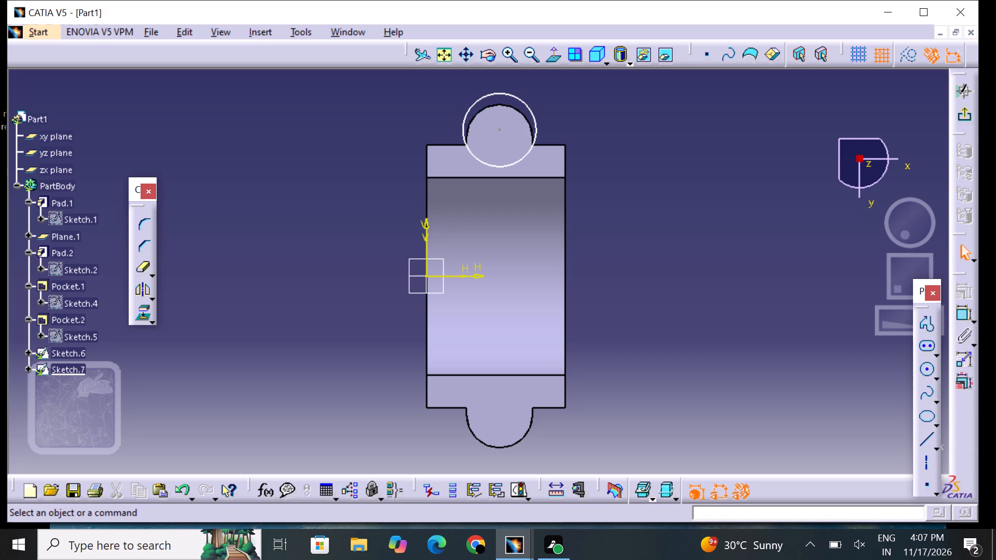
# Constrain the circle to be concentric with the lobe's rounded edge.
pyautogui.click(971, 320)
pyautogui.click(952, 340)
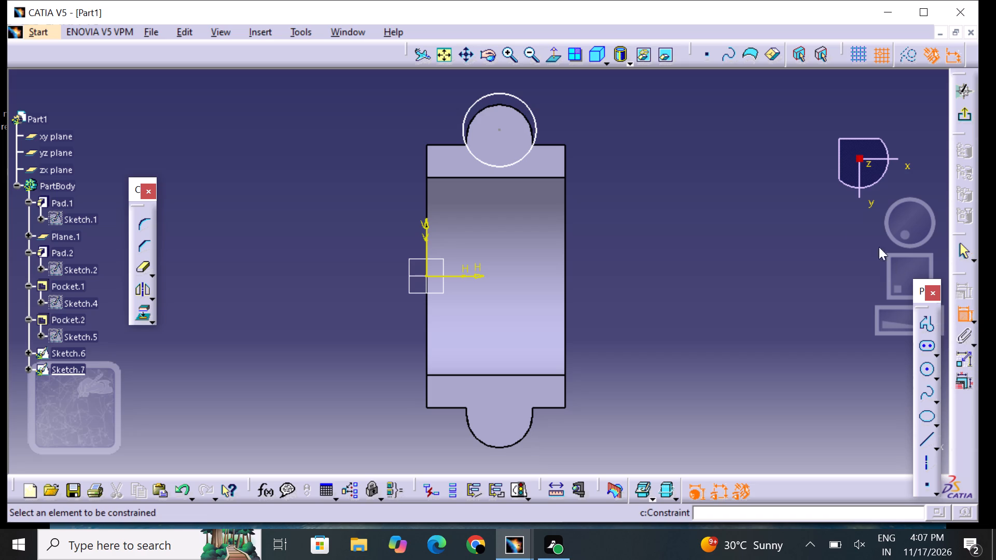
pyautogui.click(518, 101)
pyautogui.click(520, 115)
pyautogui.rightClick(520, 115)
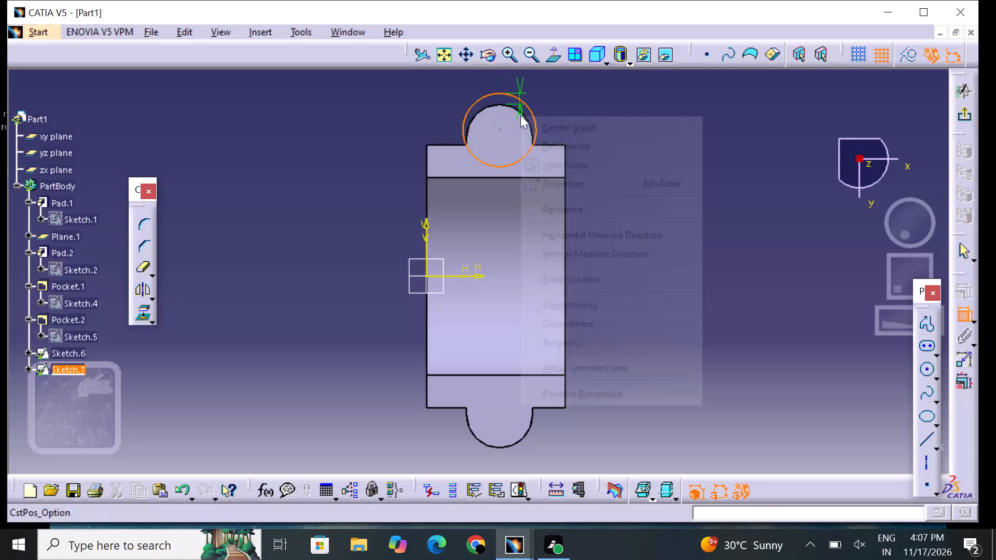
pyautogui.click(600, 306)
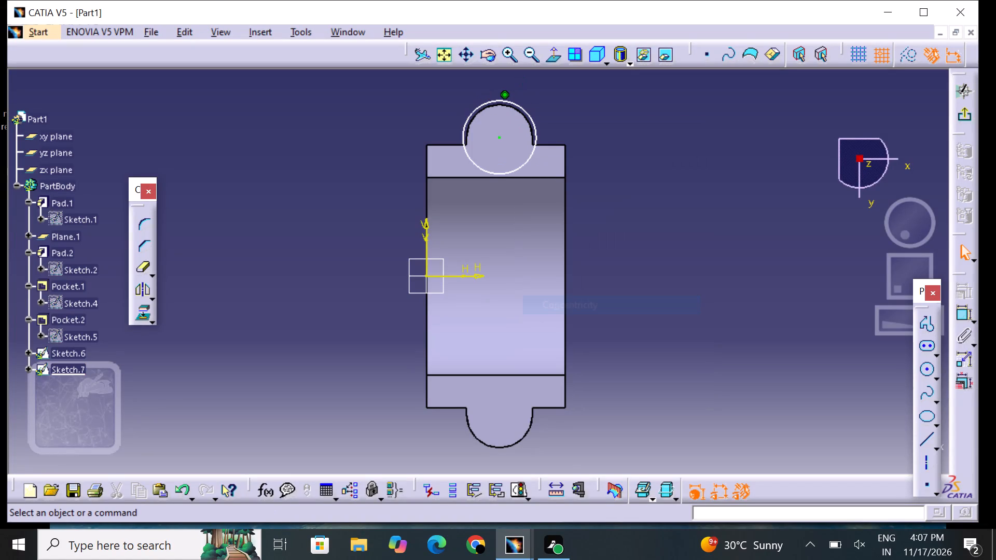
pyautogui.click(668, 310)
# Dimension the circle, switch the constraint from radius to diameter, and set it to 18 mm.
pyautogui.click(961, 317)
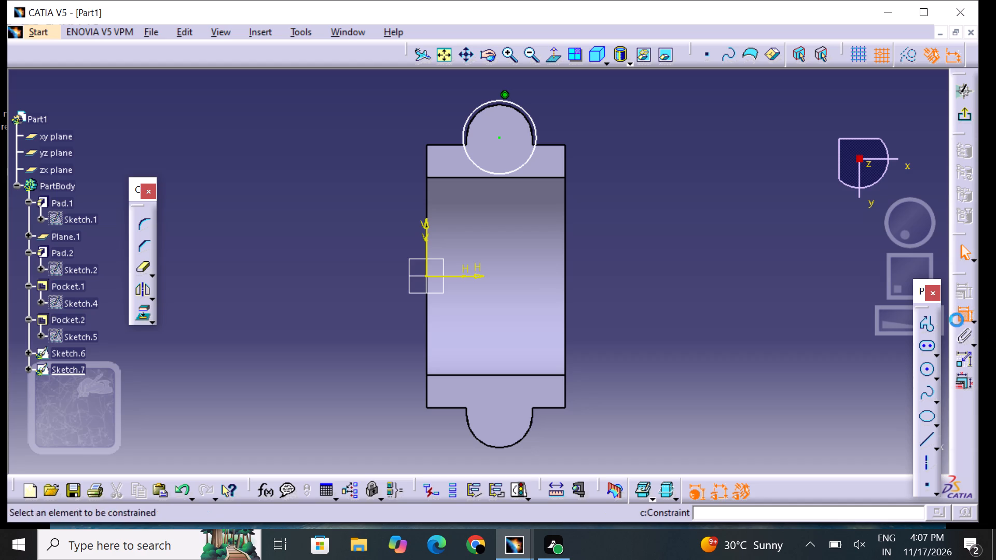
pyautogui.click(536, 133)
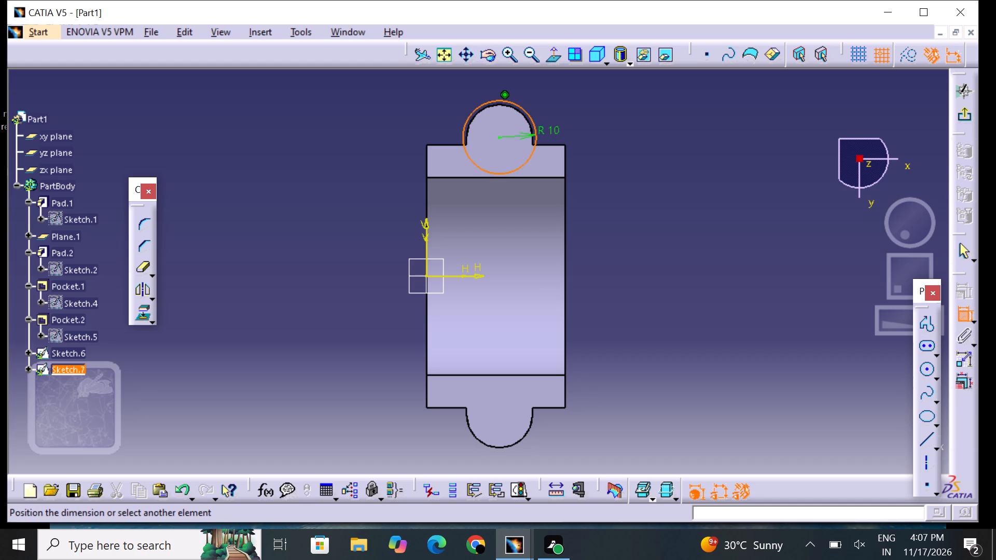
pyautogui.click(607, 133)
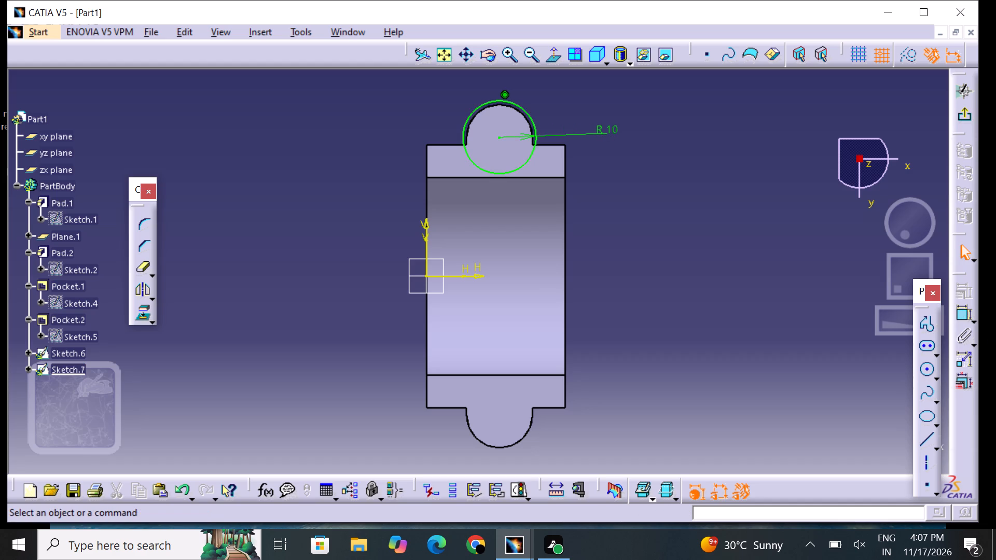
pyautogui.doubleClick(607, 134)
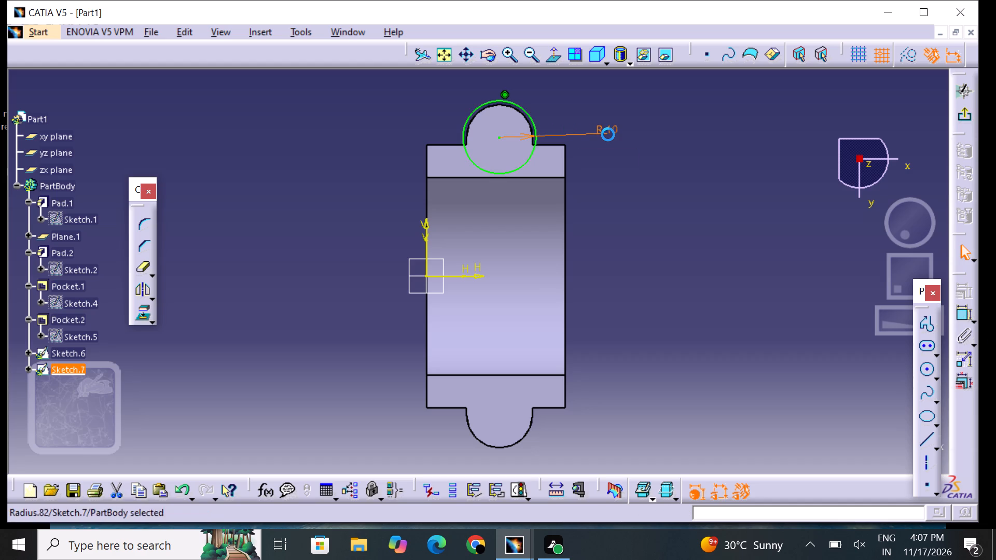
pyautogui.click(731, 403)
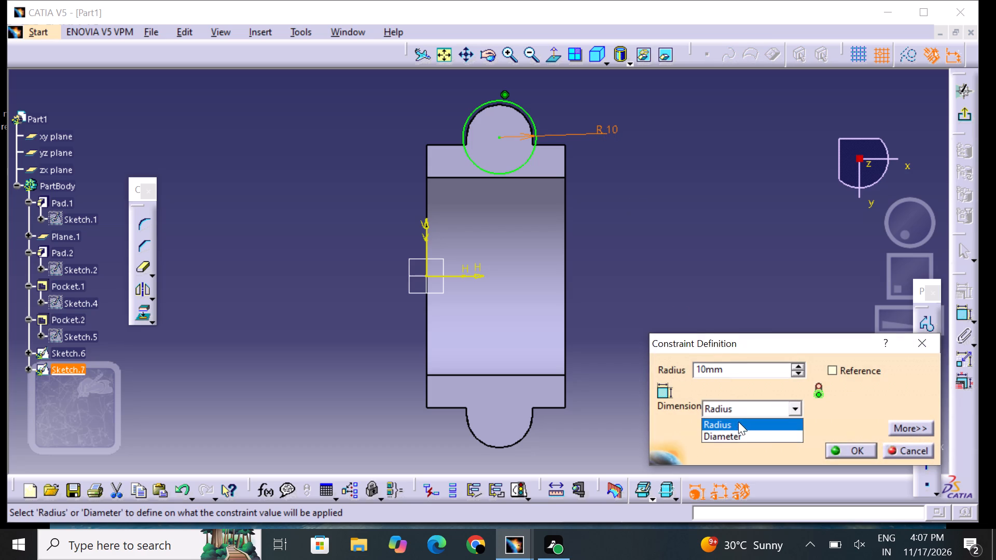
pyautogui.click(740, 430)
pyautogui.click(742, 375)
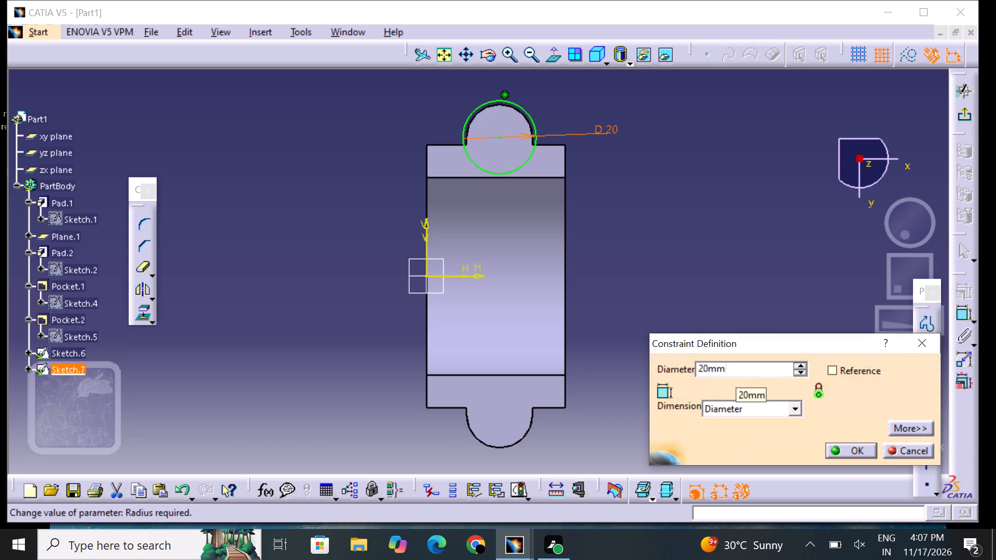
pyautogui.press('BackSpace')
pyautogui.press('BackSpace')
pyautogui.press('BackSpace')
pyautogui.press('BackSpace')
pyautogui.press('BackSpace')
pyautogui.press('BackSpace')
pyautogui.press('BackSpace')
pyautogui.press('BackSpace')
pyautogui.press('BackSpace')
pyautogui.press('BackSpace')
pyautogui.write('18')
pyautogui.press('Return')
pyautogui.click(574, 142)
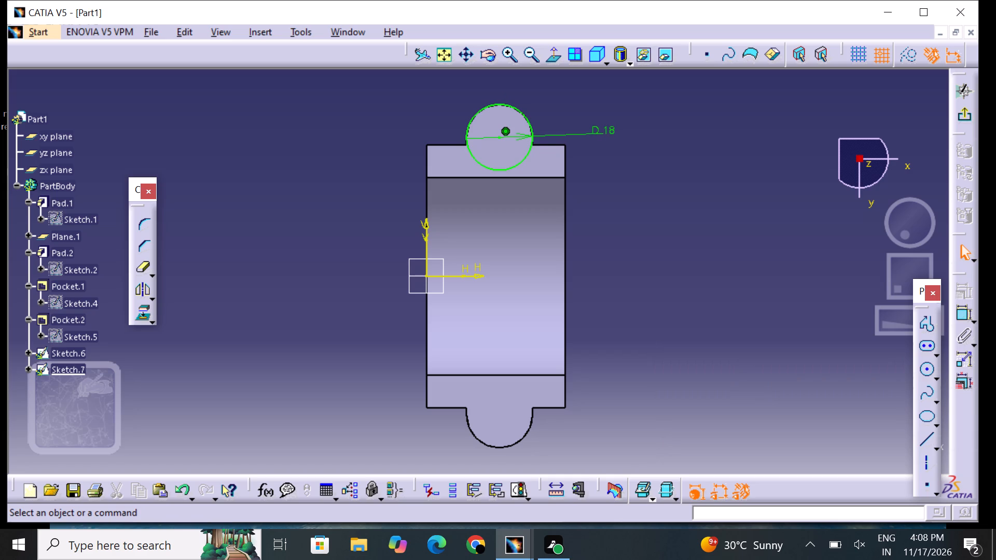
# Set the circle's diameter to 9 mm.
pyautogui.doubleClick(611, 130)
pyautogui.press('BackSpace')
pyautogui.press('9')
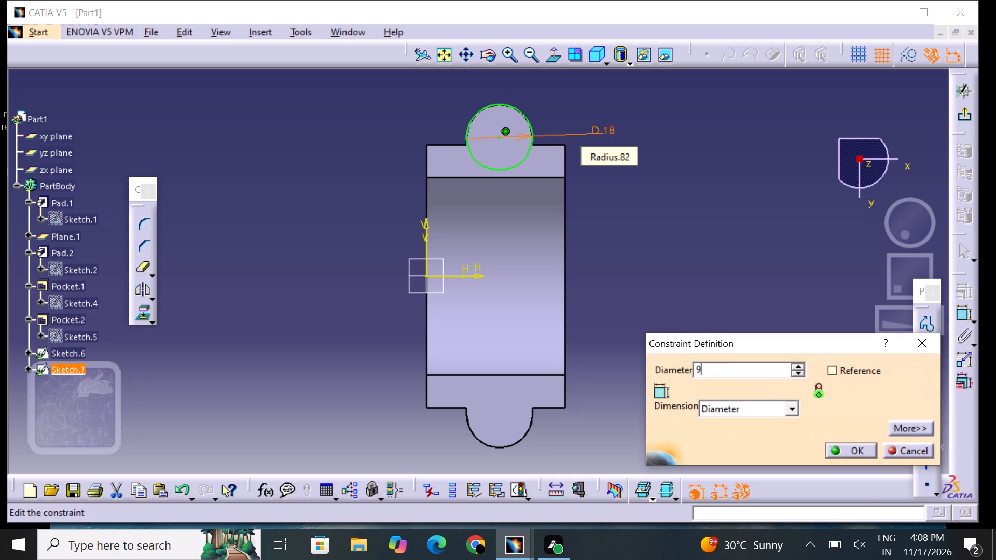
pyautogui.press('Return')
pyautogui.moveTo(630, 192); pyautogui.dragTo(639, 237)
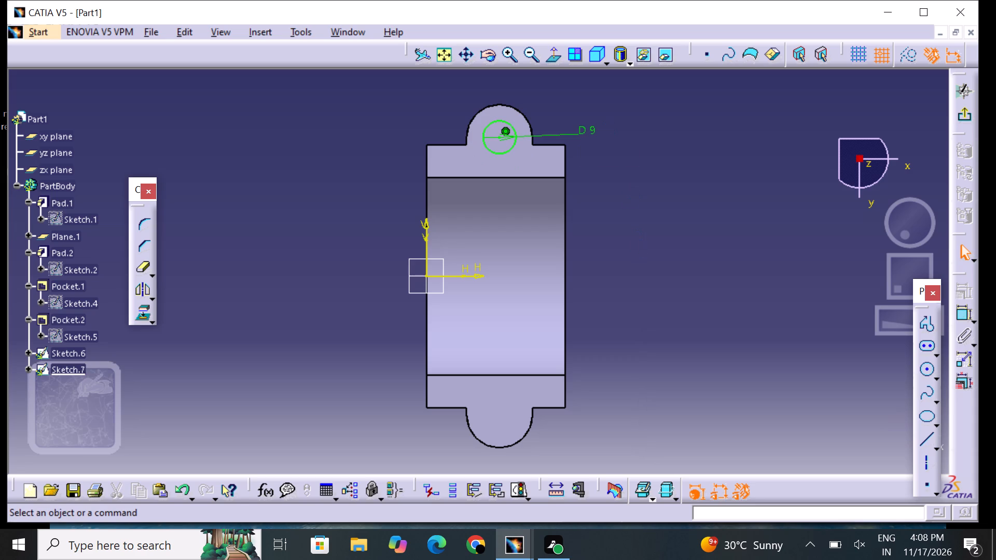
# Mirror the 9 mm circle about the H axis onto the opposite rounded lobe.
pyautogui.moveTo(468, 117); pyautogui.dragTo(522, 127)
pyautogui.moveTo(522, 127); pyautogui.dragTo(530, 153)
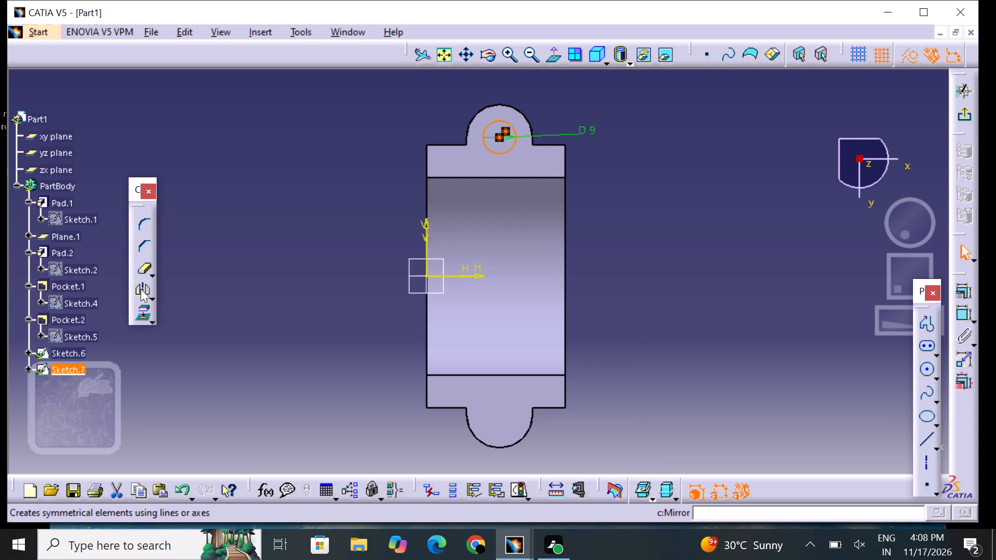
pyautogui.click(143, 293)
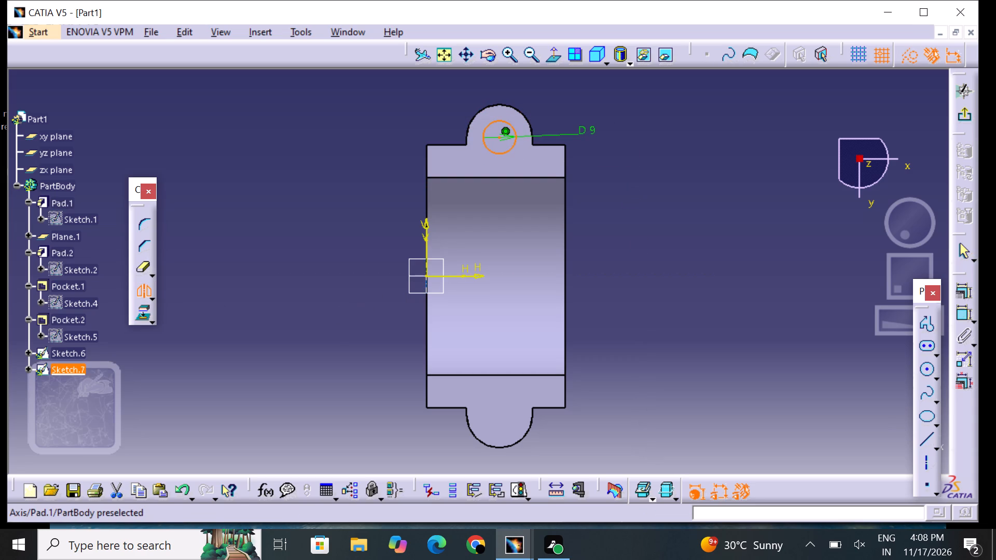
pyautogui.click(465, 277)
pyautogui.click(668, 291)
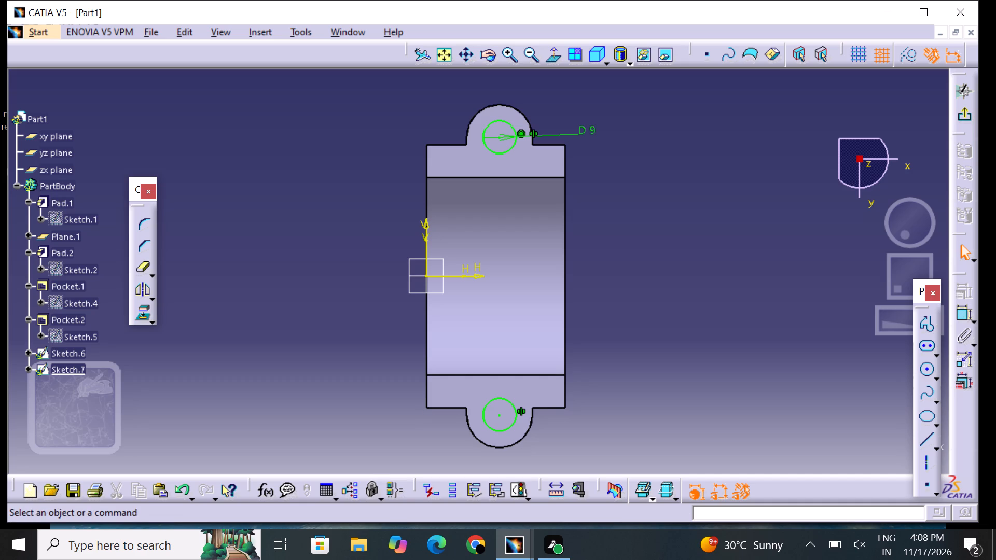
# Leave the sketch and pocket both circles through the elongated pad using the Up to last limit.
pyautogui.click(951, 121)
pyautogui.click(952, 118)
pyautogui.click(964, 116)
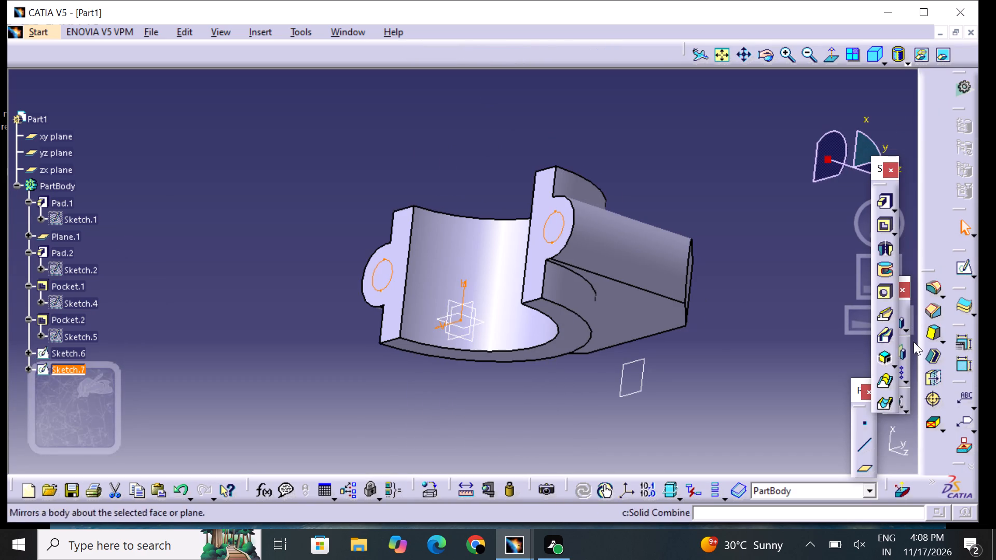
pyautogui.click(889, 224)
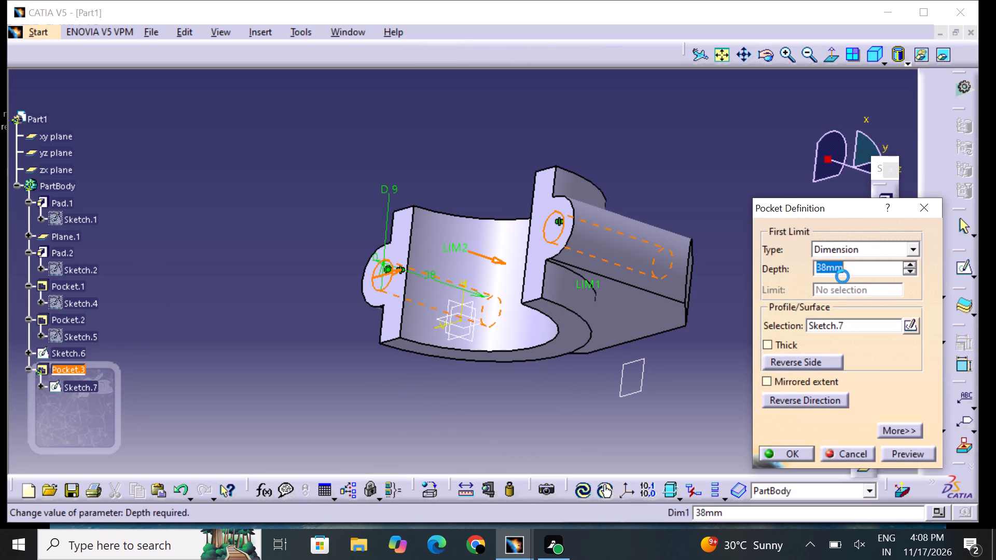
pyautogui.click(847, 257)
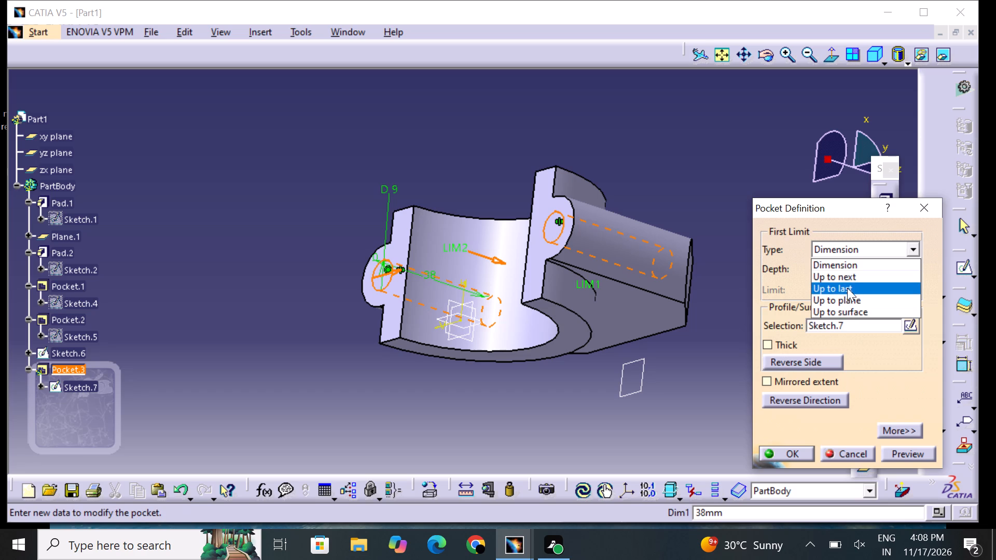
pyautogui.click(847, 288)
pyautogui.click(811, 458)
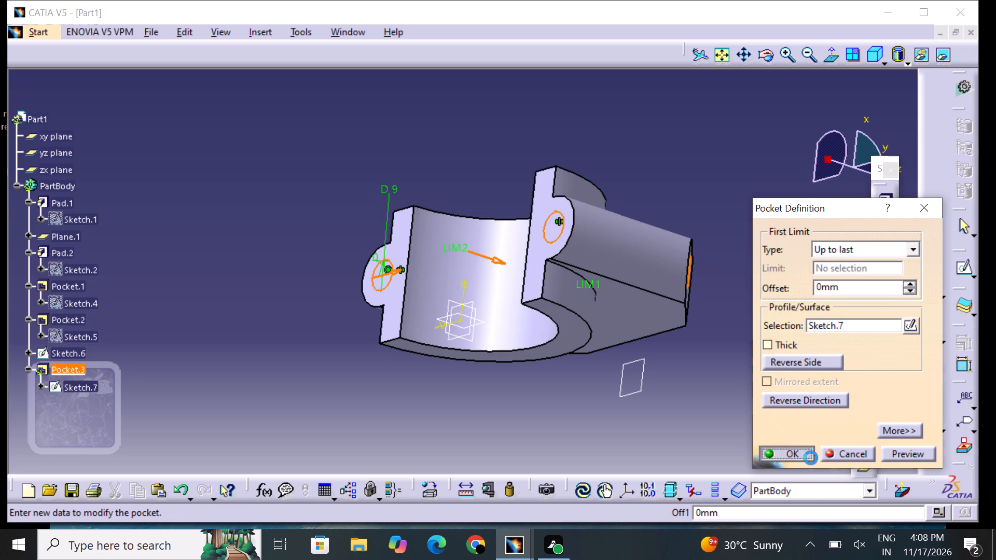
pyautogui.click(726, 437)
# Examine the two round holes and the pad's angled faces from several sides of the part.
pyautogui.moveTo(757, 377); pyautogui.dragTo(409, 300, button='middle')
pyautogui.moveTo(757, 377); pyautogui.dragTo(409, 300, button='right')
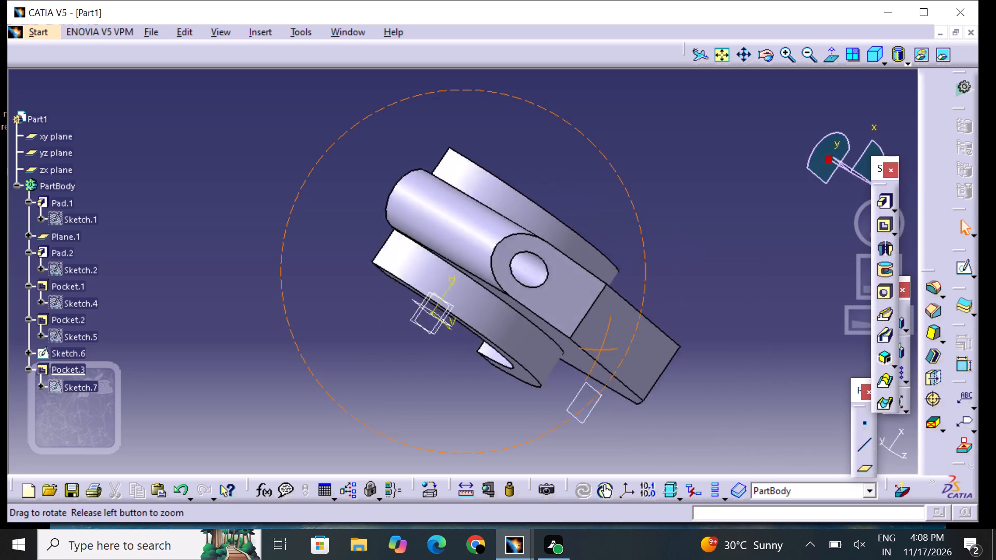
pyautogui.moveTo(409, 300); pyautogui.dragTo(441, 309, button='middle')
pyautogui.moveTo(409, 300); pyautogui.dragTo(441, 309, button='right')
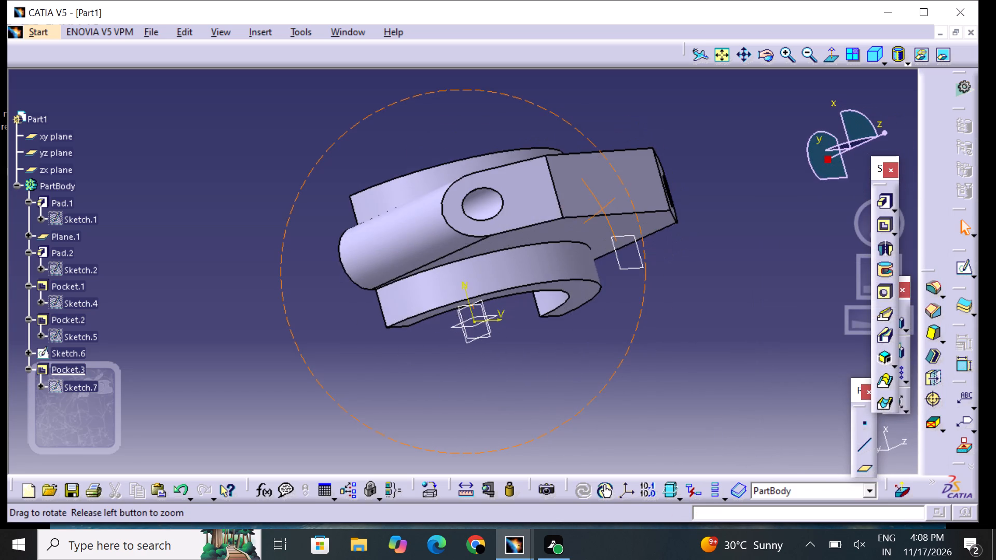
pyautogui.moveTo(441, 309); pyautogui.dragTo(536, 291, button='middle')
pyautogui.moveTo(441, 309); pyautogui.dragTo(536, 291, button='right')
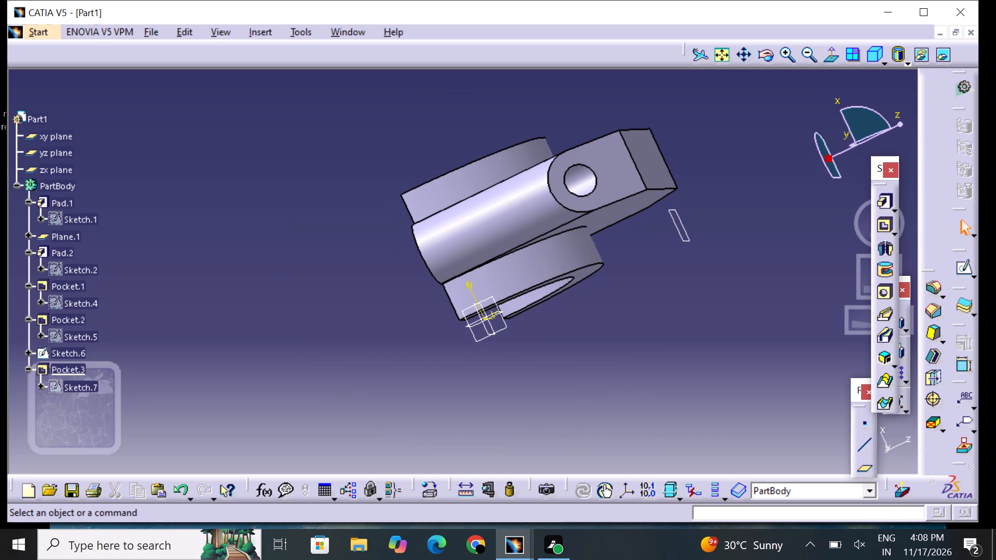
pyautogui.moveTo(394, 309); pyautogui.dragTo(670, 283, button='middle')
pyautogui.moveTo(396, 309); pyautogui.dragTo(670, 283, button='right')
pyautogui.moveTo(556, 356); pyautogui.dragTo(556, 356, button='middle')
pyautogui.moveTo(556, 356); pyautogui.dragTo(758, 309, button='right')
pyautogui.moveTo(556, 356); pyautogui.dragTo(786, 347, button='middle')
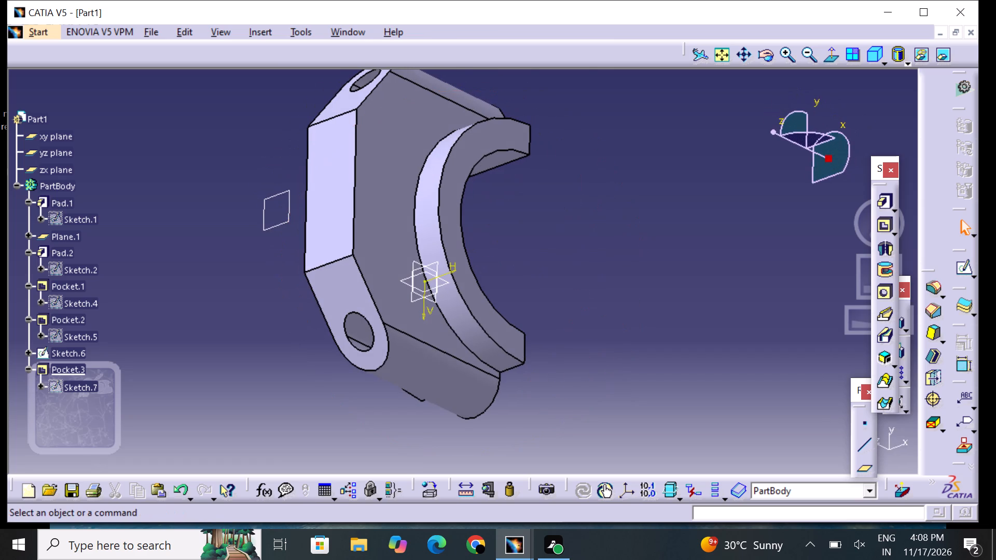
pyautogui.moveTo(752, 321); pyautogui.dragTo(640, 255, button='middle')
pyautogui.moveTo(751, 321); pyautogui.dragTo(640, 255, button='right')
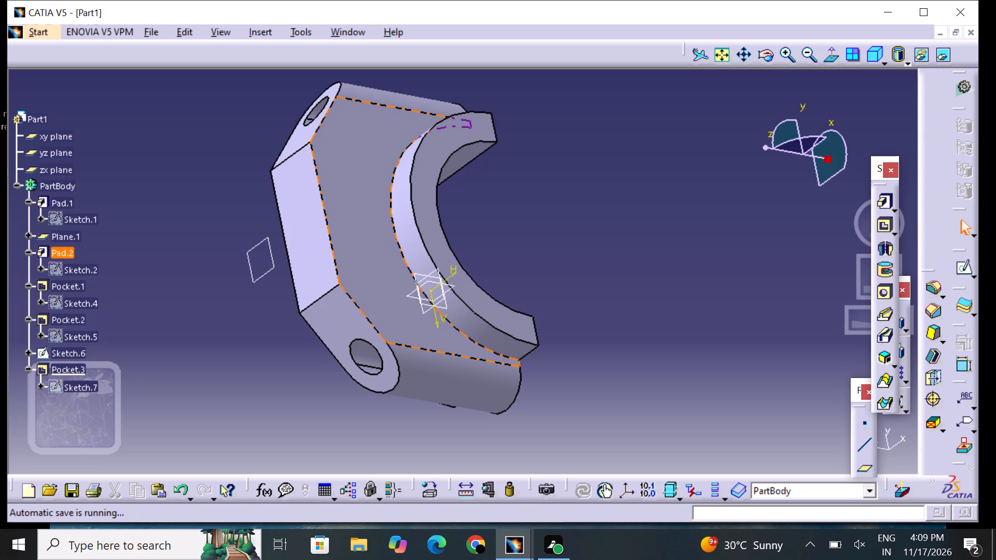
pyautogui.moveTo(520, 230); pyautogui.dragTo(524, 228, button='middle')
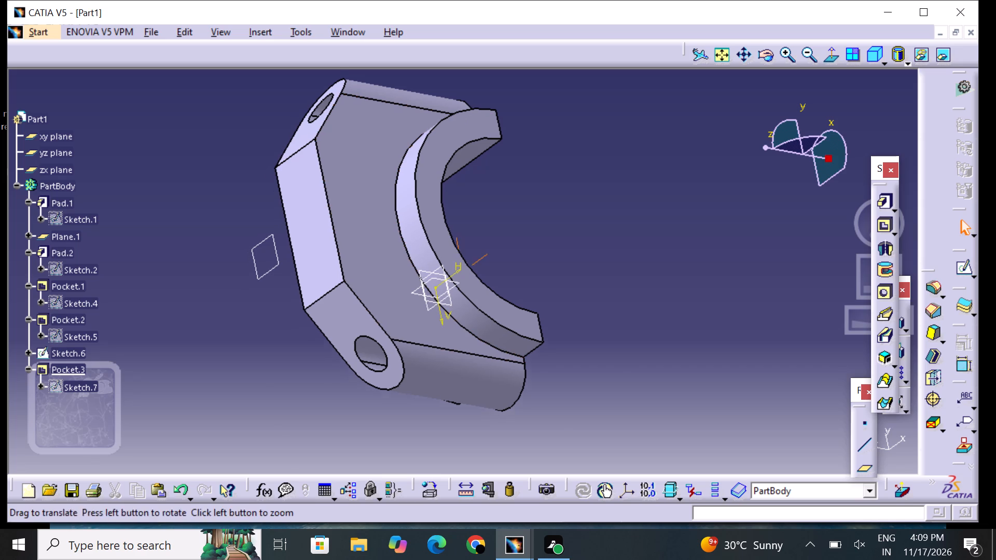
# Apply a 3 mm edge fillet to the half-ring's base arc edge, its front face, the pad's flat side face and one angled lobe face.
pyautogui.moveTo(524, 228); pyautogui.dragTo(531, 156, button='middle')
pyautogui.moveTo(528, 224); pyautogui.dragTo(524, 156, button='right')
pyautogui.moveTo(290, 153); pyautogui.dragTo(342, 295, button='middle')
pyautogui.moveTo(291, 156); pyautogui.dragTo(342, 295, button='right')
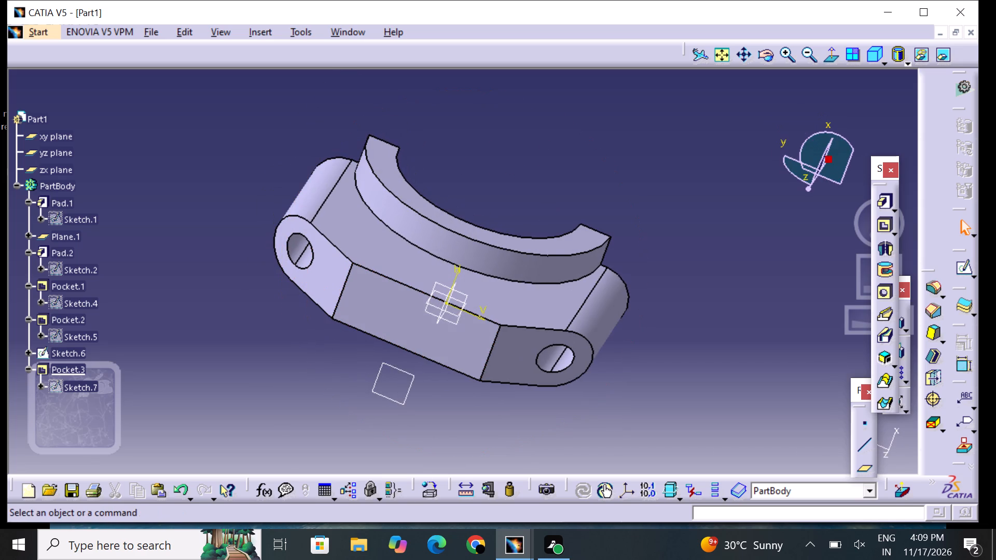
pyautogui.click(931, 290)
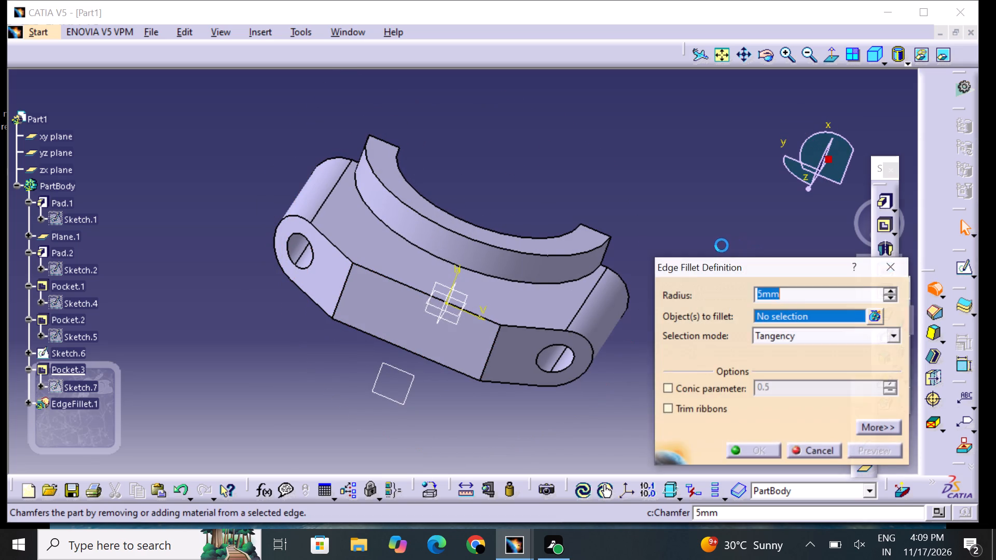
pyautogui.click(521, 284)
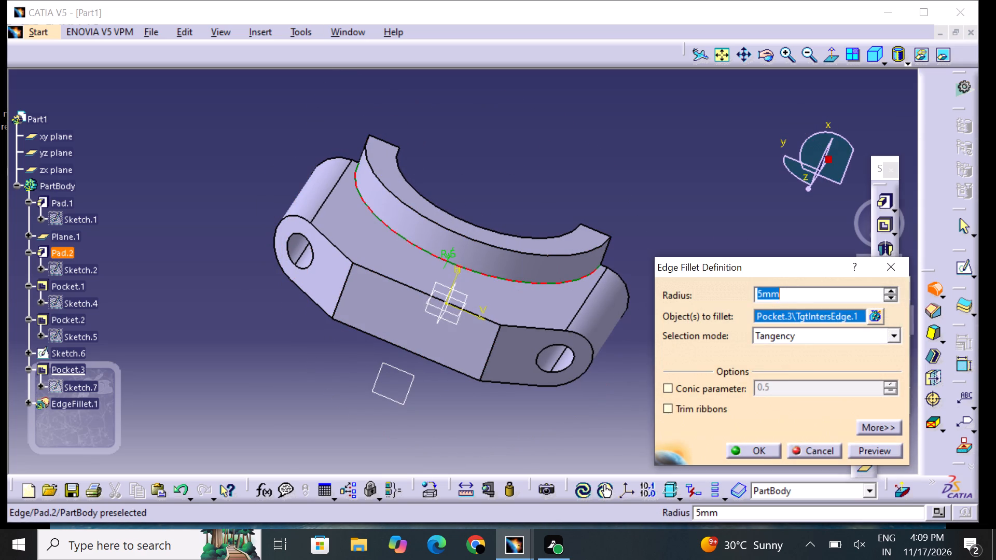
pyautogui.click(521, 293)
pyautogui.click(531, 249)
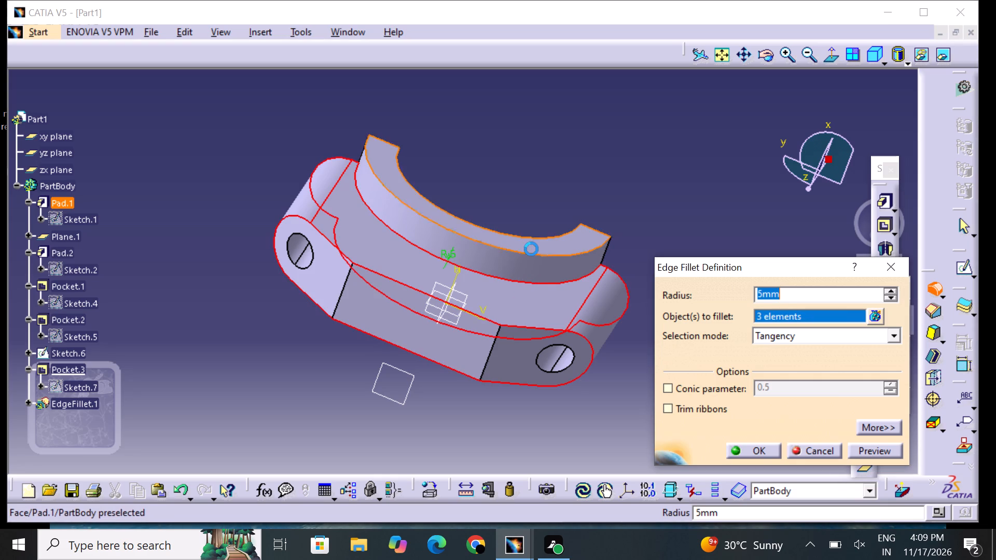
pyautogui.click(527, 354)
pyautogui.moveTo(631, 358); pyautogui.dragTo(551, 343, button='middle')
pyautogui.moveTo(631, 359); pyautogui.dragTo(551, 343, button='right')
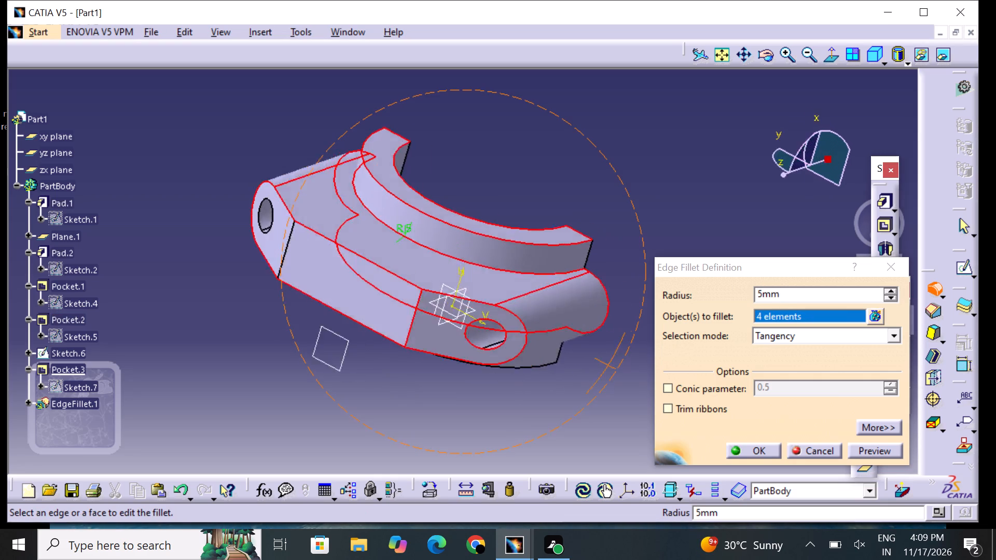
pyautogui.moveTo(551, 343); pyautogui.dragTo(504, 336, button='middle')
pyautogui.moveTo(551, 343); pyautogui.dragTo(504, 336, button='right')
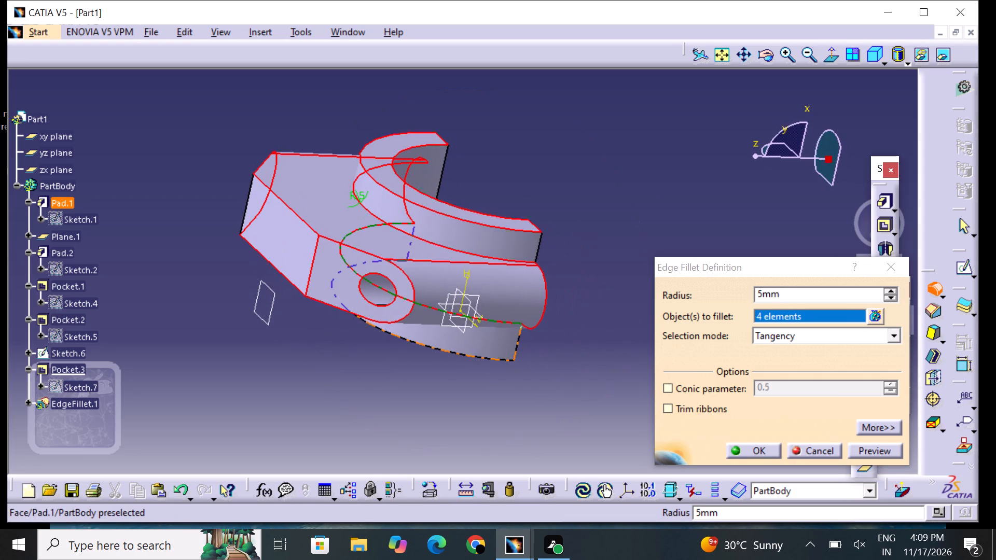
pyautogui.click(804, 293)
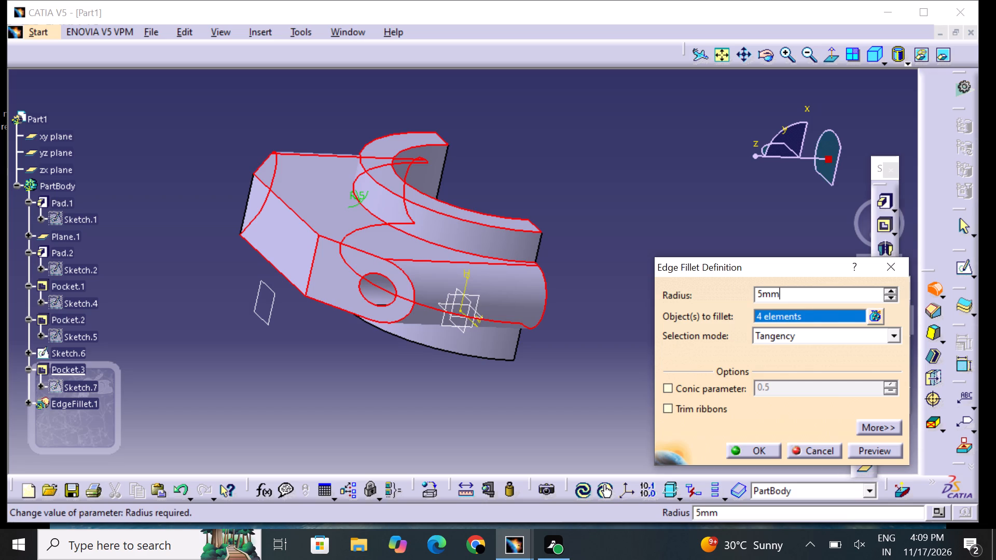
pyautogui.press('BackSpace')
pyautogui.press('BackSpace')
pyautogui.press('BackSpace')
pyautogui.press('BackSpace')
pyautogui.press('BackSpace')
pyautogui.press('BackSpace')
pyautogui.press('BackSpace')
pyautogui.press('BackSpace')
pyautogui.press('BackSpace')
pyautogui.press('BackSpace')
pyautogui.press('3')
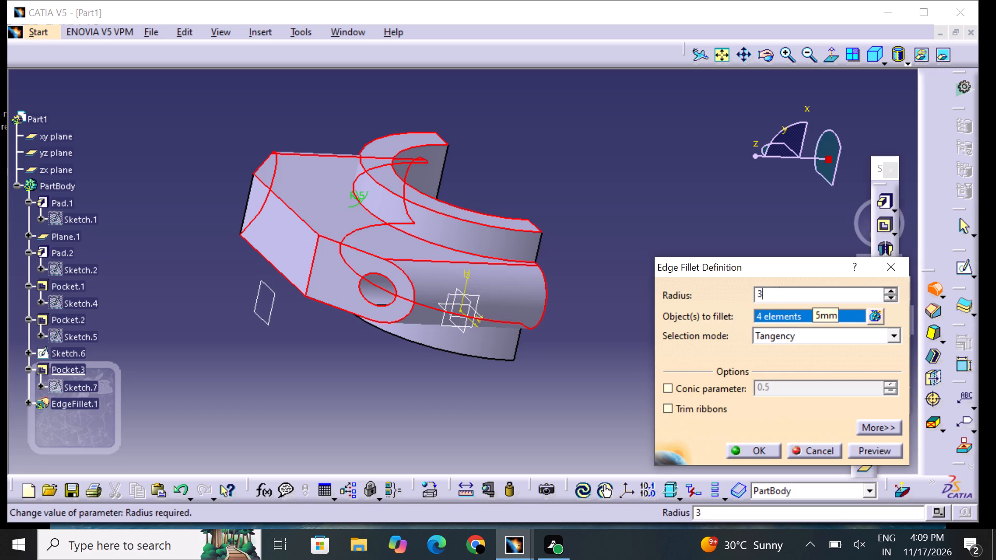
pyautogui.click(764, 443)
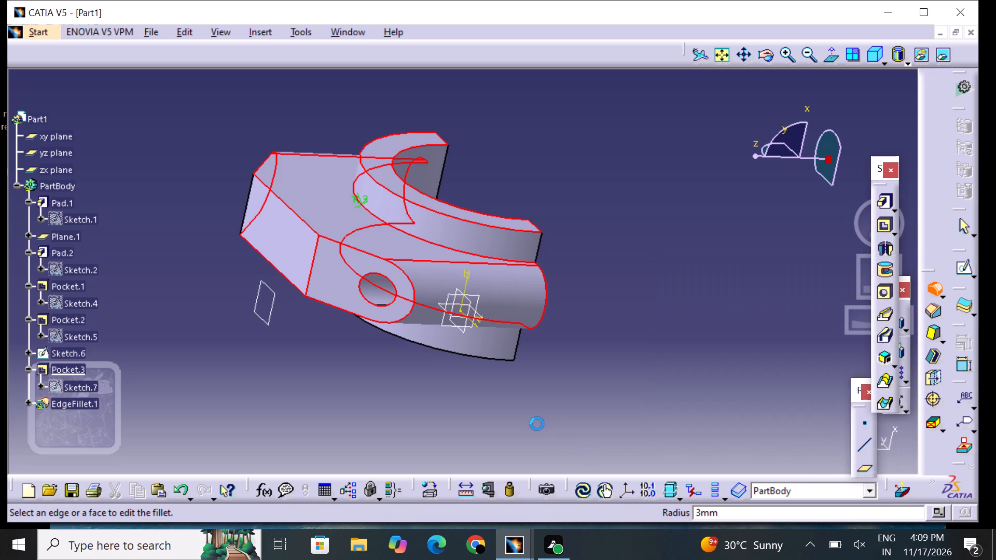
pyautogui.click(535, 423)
# Examine the filleted edges around the half-ring, the pad and the rounded lobes from several sides.
pyautogui.moveTo(555, 181); pyautogui.dragTo(275, 156, button='middle')
pyautogui.moveTo(558, 181); pyautogui.dragTo(275, 156, button='right')
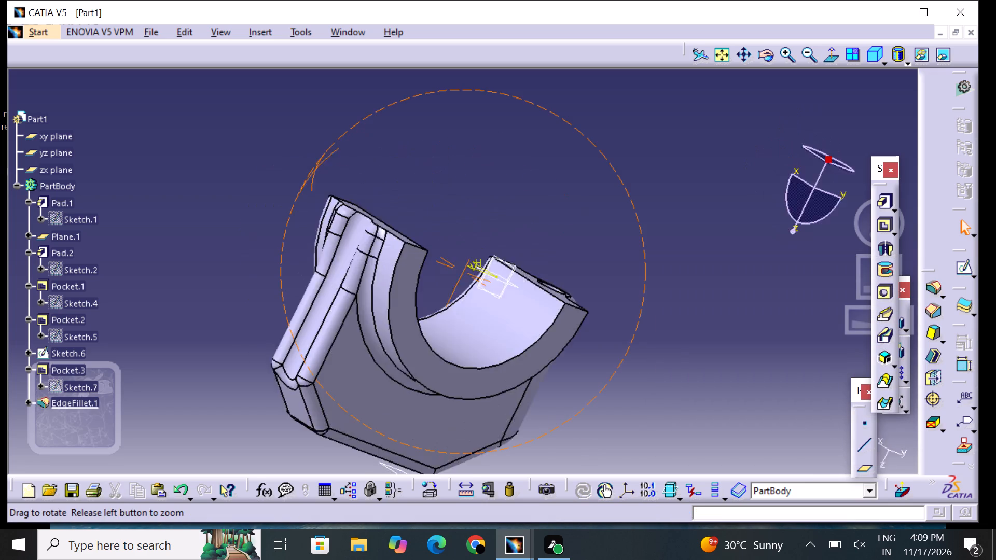
pyautogui.moveTo(275, 156); pyautogui.dragTo(474, 271, button='middle')
pyautogui.moveTo(275, 156); pyautogui.dragTo(474, 271, button='right')
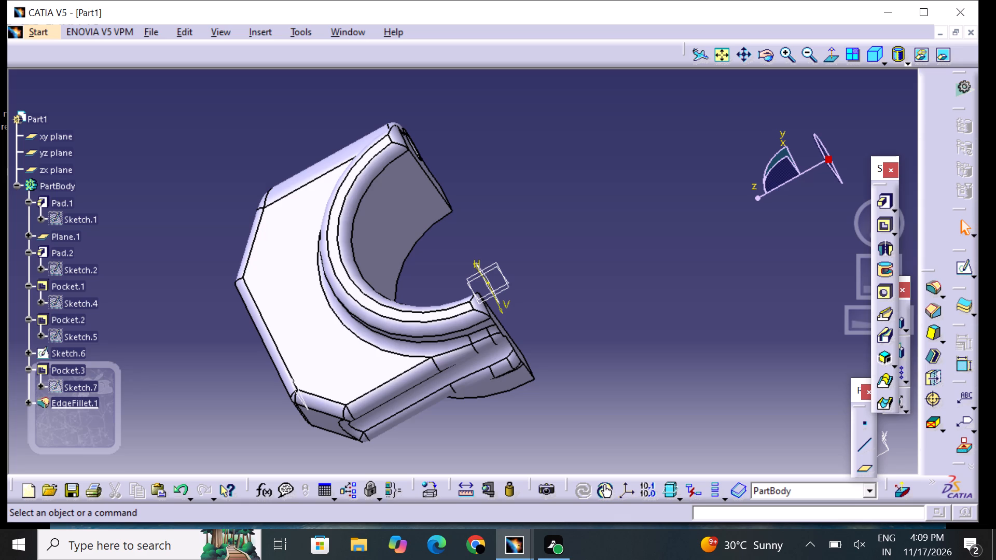
pyautogui.moveTo(185, 377); pyautogui.dragTo(187, 375, button='middle')
pyautogui.moveTo(187, 375); pyautogui.dragTo(285, 208, button='right')
pyautogui.moveTo(187, 375); pyautogui.dragTo(286, 209, button='middle')
pyautogui.moveTo(297, 368); pyautogui.dragTo(404, 298, button='middle')
pyautogui.moveTo(298, 368); pyautogui.dragTo(404, 298, button='right')
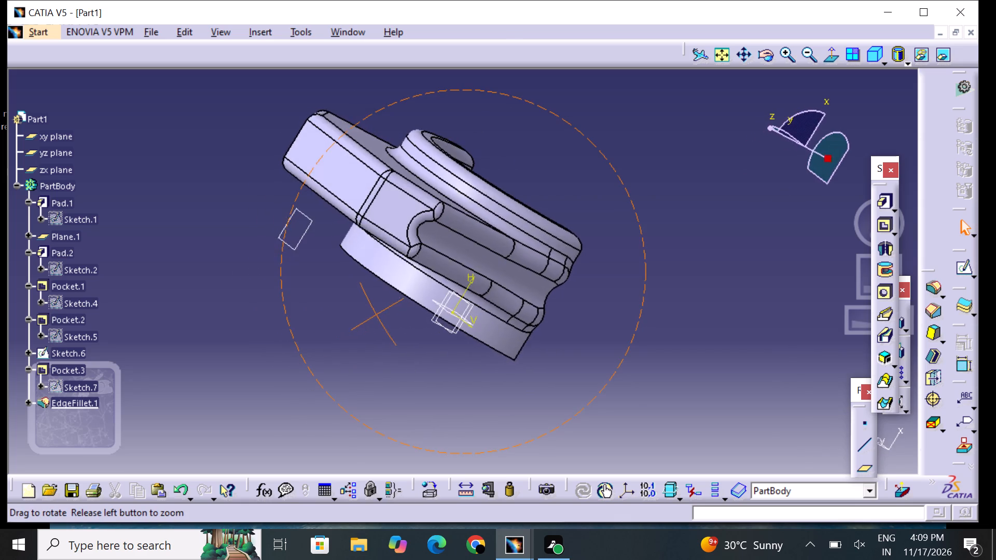
pyautogui.moveTo(404, 298); pyautogui.dragTo(256, 259, button='middle')
pyautogui.moveTo(404, 298); pyautogui.dragTo(253, 259, button='right')
pyautogui.scroll(1, 253, 259)
pyautogui.moveTo(354, 390); pyautogui.dragTo(436, 262, button='middle')
pyautogui.moveTo(355, 390); pyautogui.dragTo(436, 262, button='right')
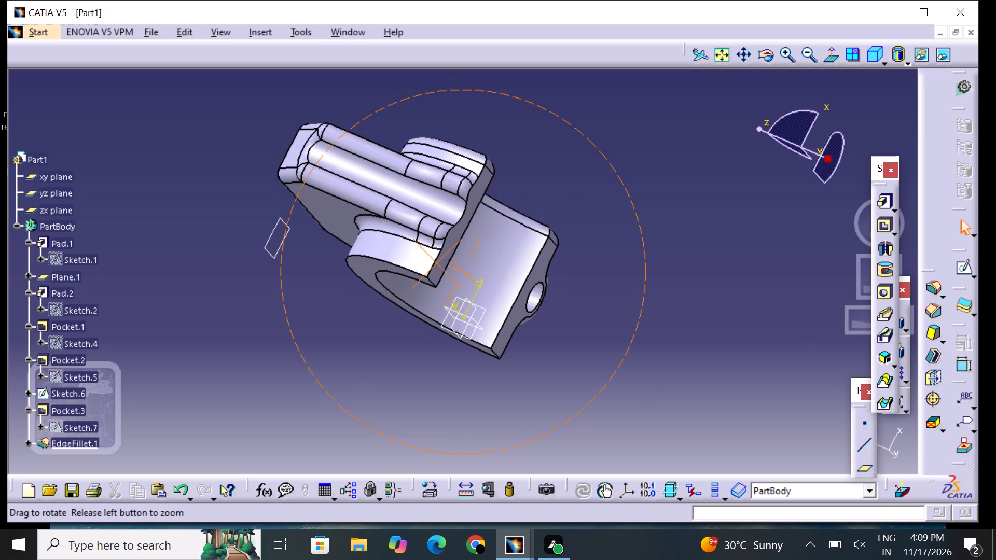
pyautogui.moveTo(436, 262); pyautogui.dragTo(436, 396, button='middle')
pyautogui.moveTo(436, 262); pyautogui.dragTo(436, 396, button='right')
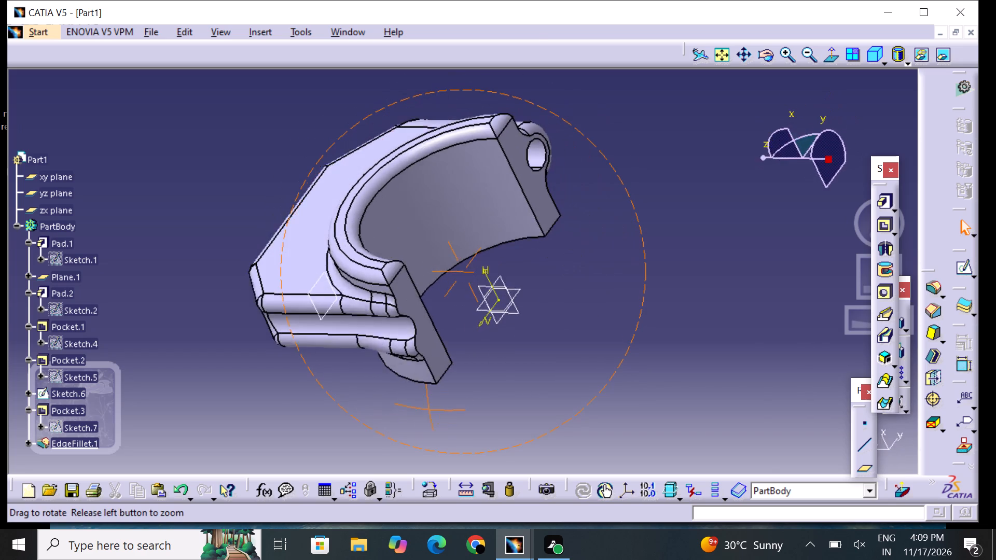
pyautogui.moveTo(436, 396); pyautogui.dragTo(430, 391, button='middle')
pyautogui.moveTo(436, 396); pyautogui.dragTo(424, 394, button='right')
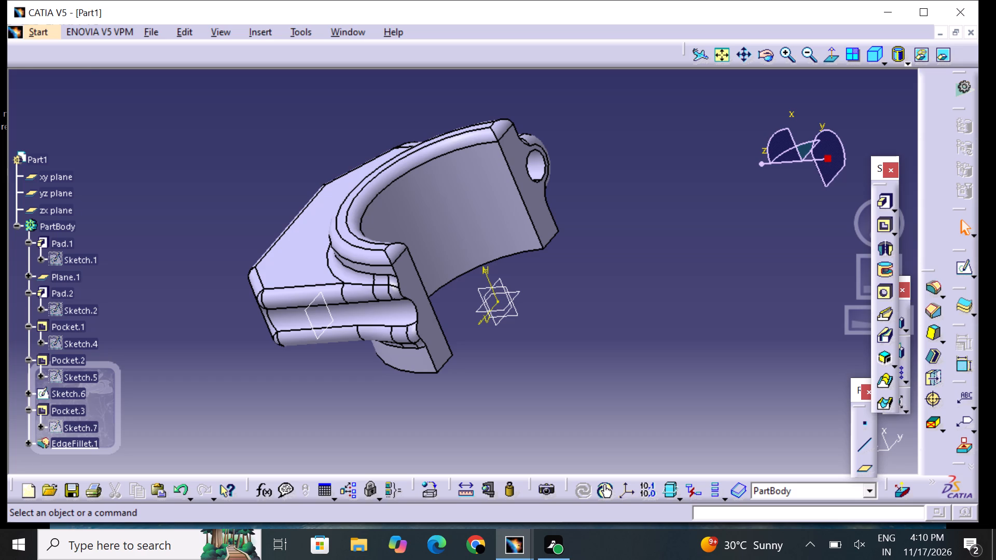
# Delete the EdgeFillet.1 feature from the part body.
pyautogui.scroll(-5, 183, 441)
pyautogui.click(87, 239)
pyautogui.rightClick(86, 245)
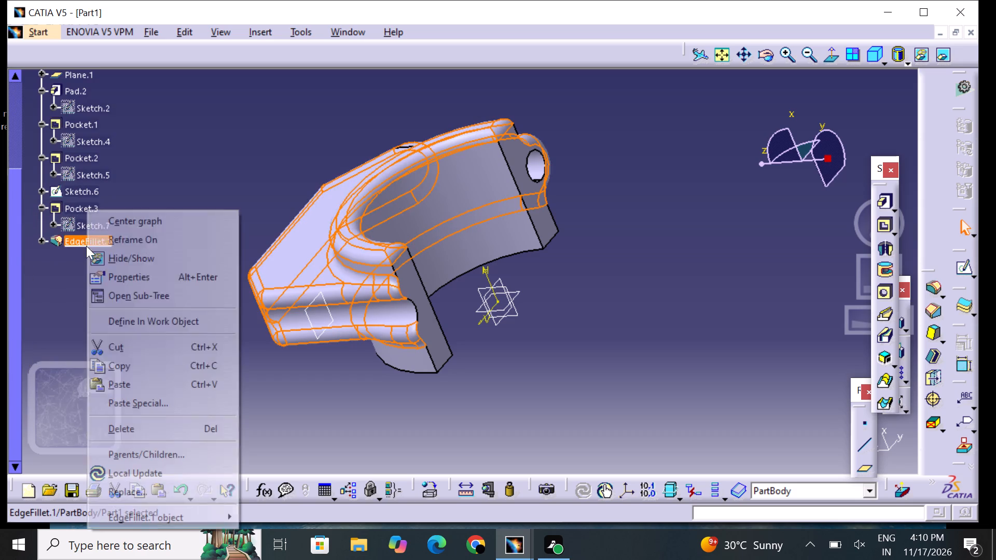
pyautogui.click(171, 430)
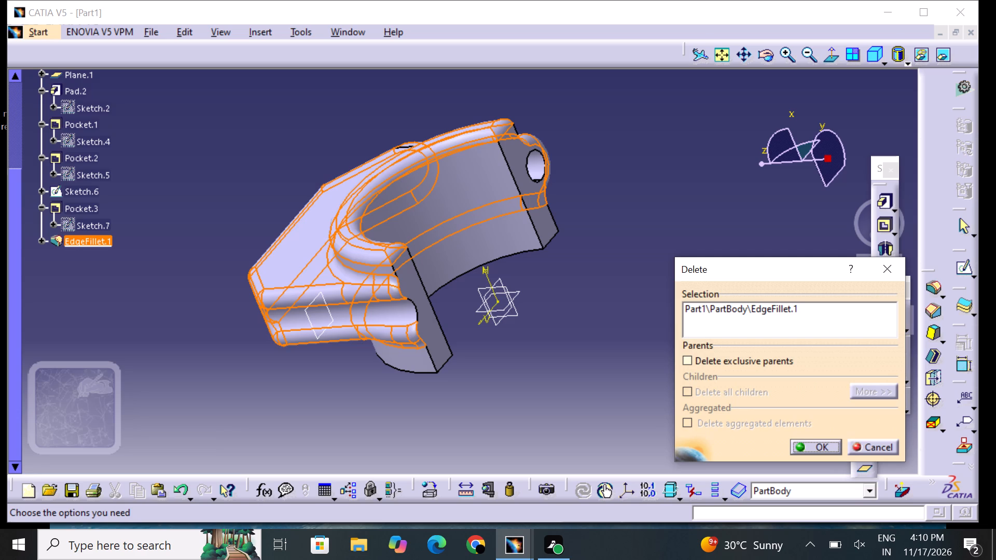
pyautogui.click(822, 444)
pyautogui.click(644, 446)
# Start a 3 mm edge fillet with the half-ring's base arc edge and outer arc edge on one side of the pad.
pyautogui.moveTo(581, 357); pyautogui.dragTo(579, 440, button='middle')
pyautogui.moveTo(581, 358); pyautogui.dragTo(579, 440, button='right')
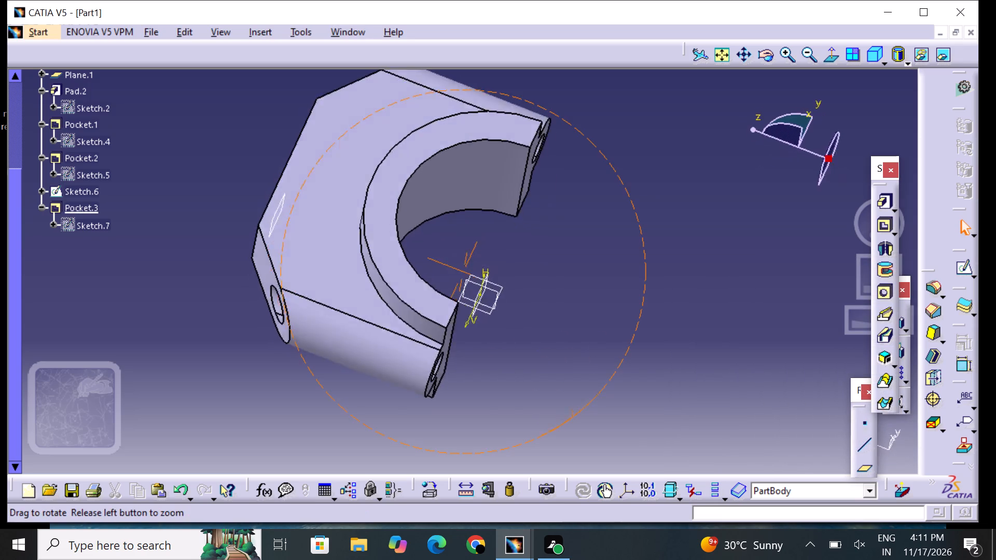
pyautogui.moveTo(579, 440); pyautogui.dragTo(587, 481, button='right')
pyautogui.moveTo(579, 440); pyautogui.dragTo(587, 481, button='middle')
pyautogui.moveTo(631, 247); pyautogui.dragTo(643, 388, button='middle')
pyautogui.moveTo(631, 247); pyautogui.dragTo(643, 388, button='right')
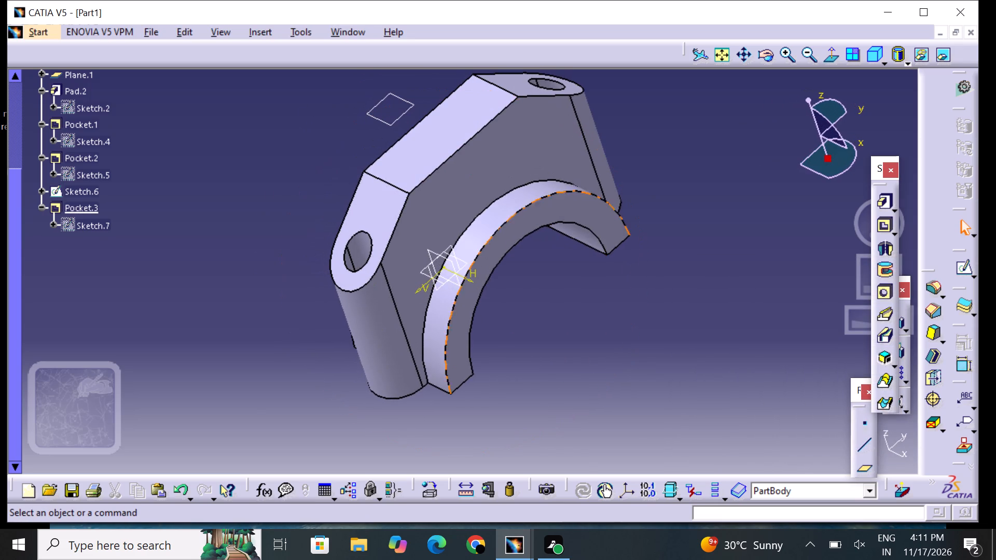
pyautogui.moveTo(476, 132); pyautogui.dragTo(456, 271, button='middle')
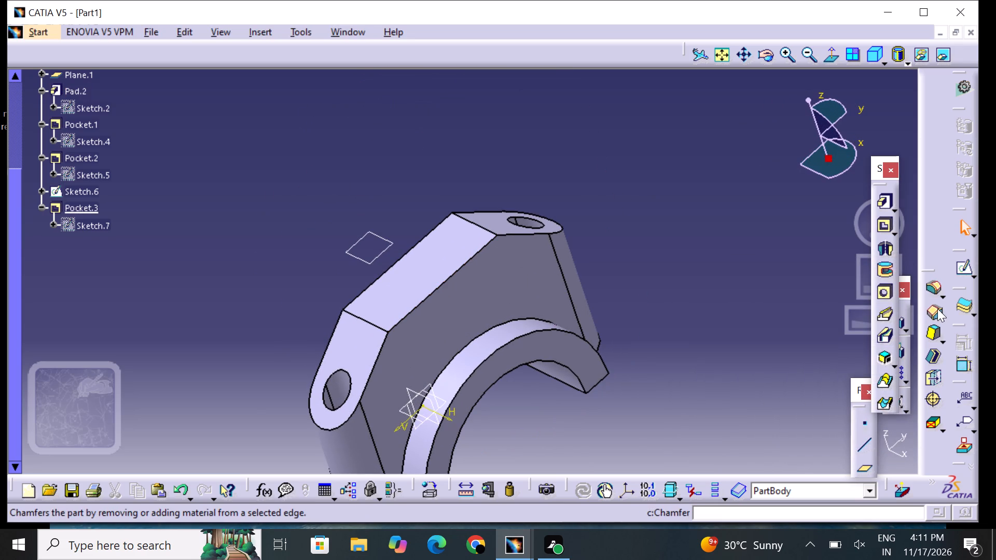
pyautogui.click(937, 309)
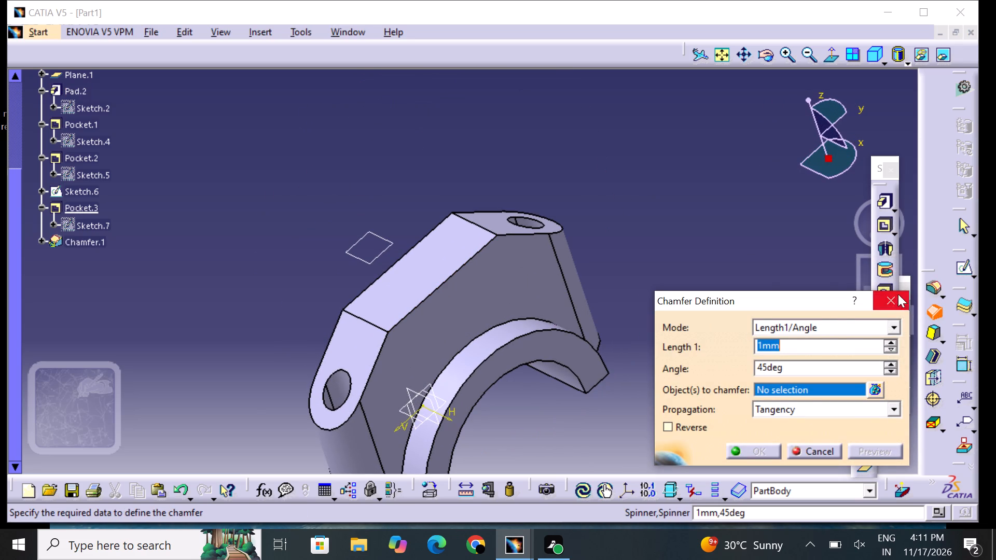
pyautogui.click(898, 297)
pyautogui.click(937, 291)
pyautogui.click(938, 292)
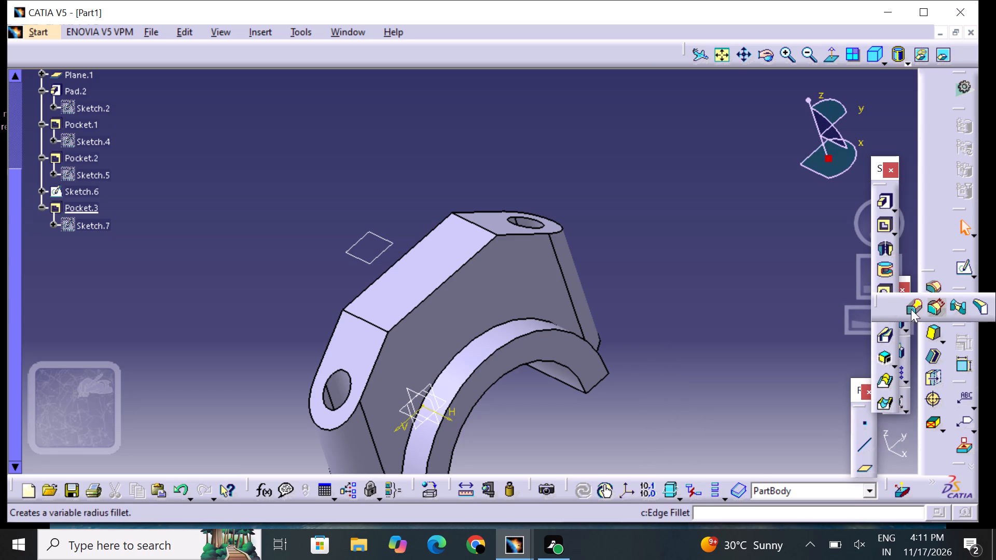
pyautogui.click(897, 306)
pyautogui.moveTo(675, 297); pyautogui.dragTo(724, 207, button='middle')
pyautogui.moveTo(619, 255); pyautogui.dragTo(650, 153, button='middle')
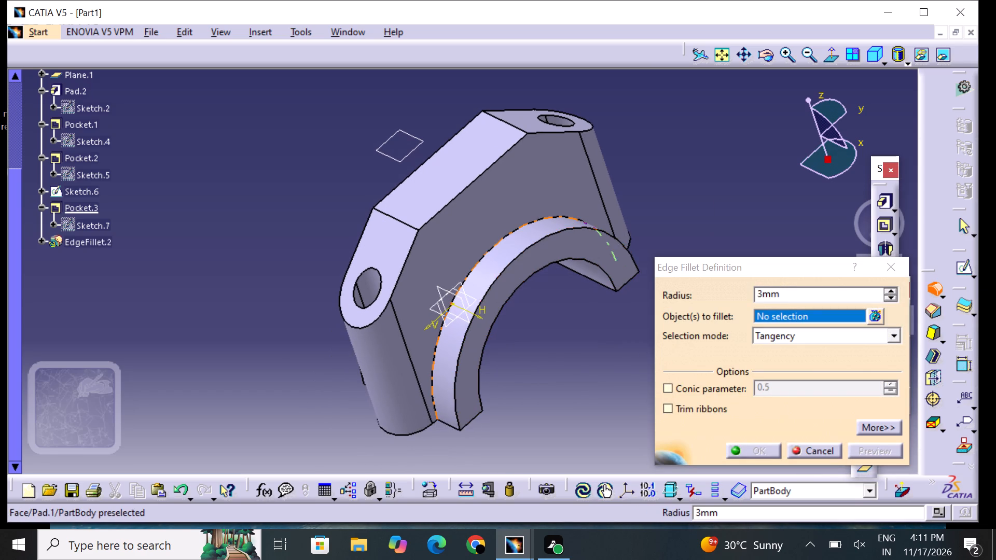
pyautogui.click(490, 247)
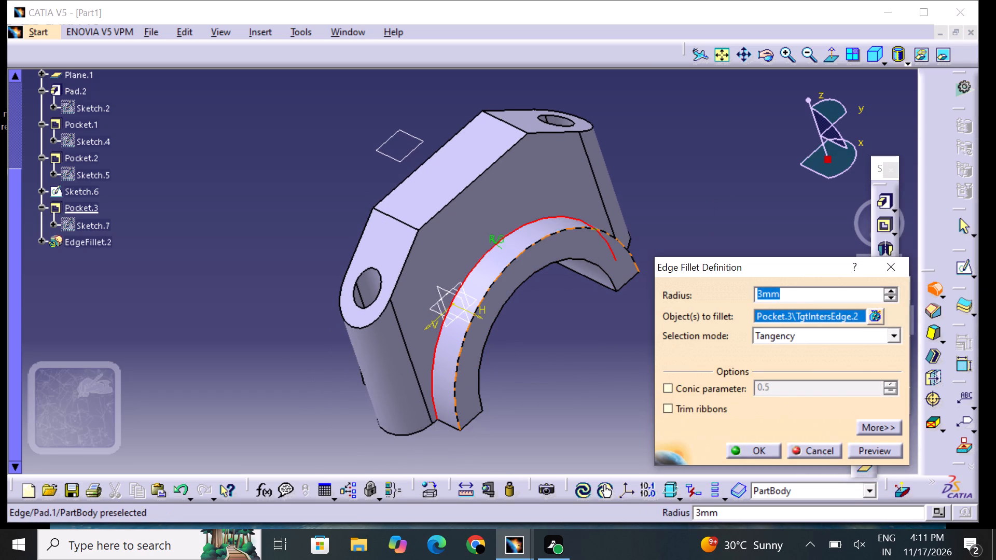
pyautogui.click(515, 258)
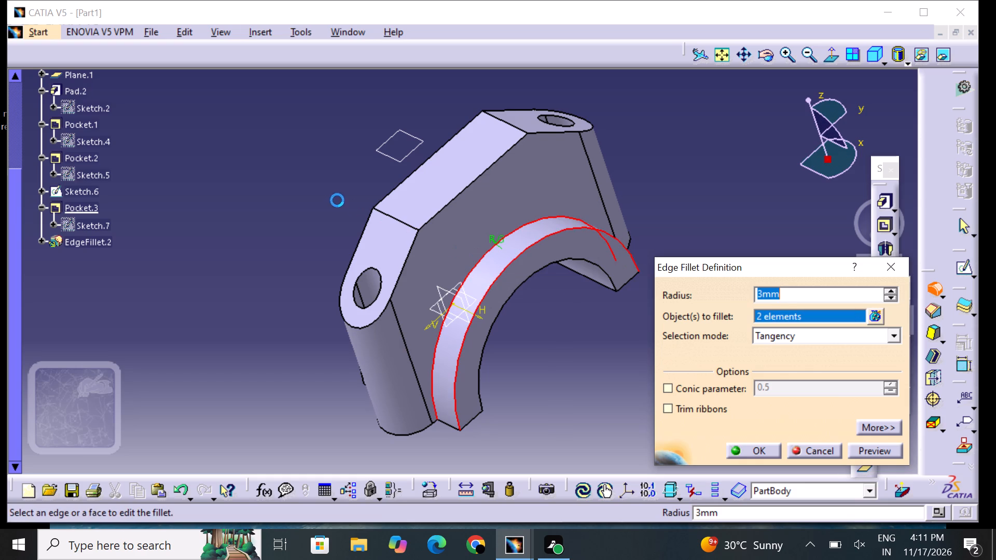
# Add both long edges of the pad's flat outer face and the outlines of both angled lobe faces to the fillet selection.
pyautogui.moveTo(330, 232); pyautogui.dragTo(409, 271, button='middle')
pyautogui.moveTo(335, 246); pyautogui.dragTo(409, 271, button='right')
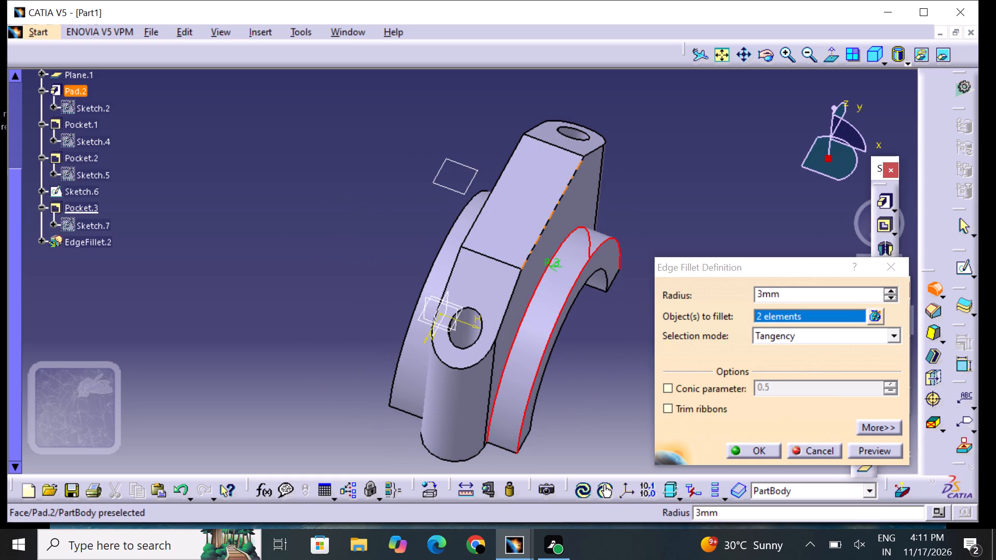
pyautogui.click(541, 227)
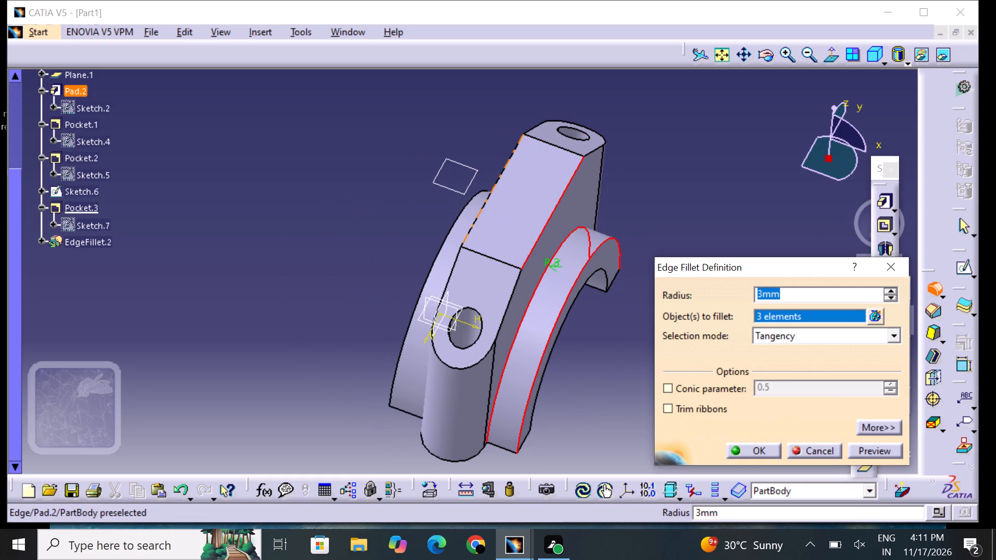
pyautogui.click(481, 212)
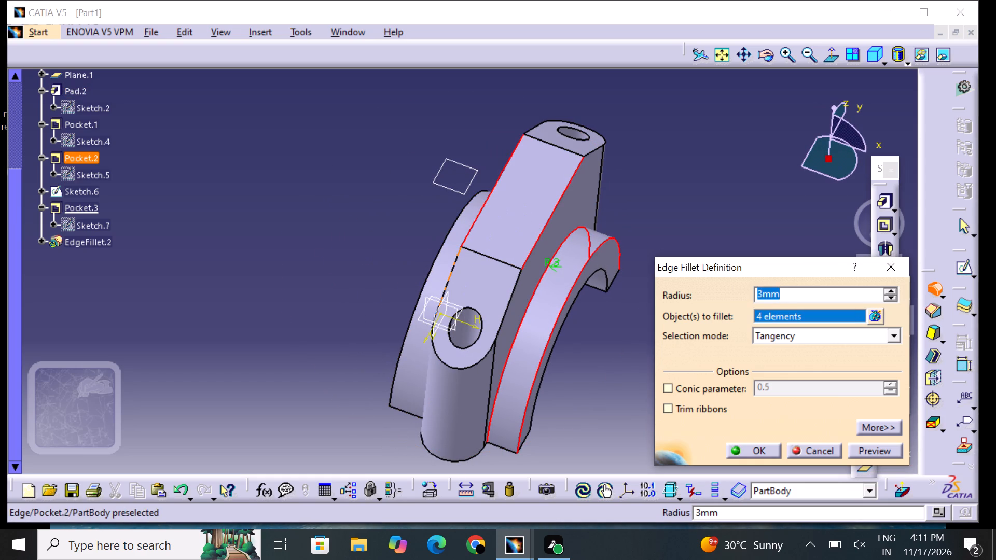
pyautogui.click(447, 277)
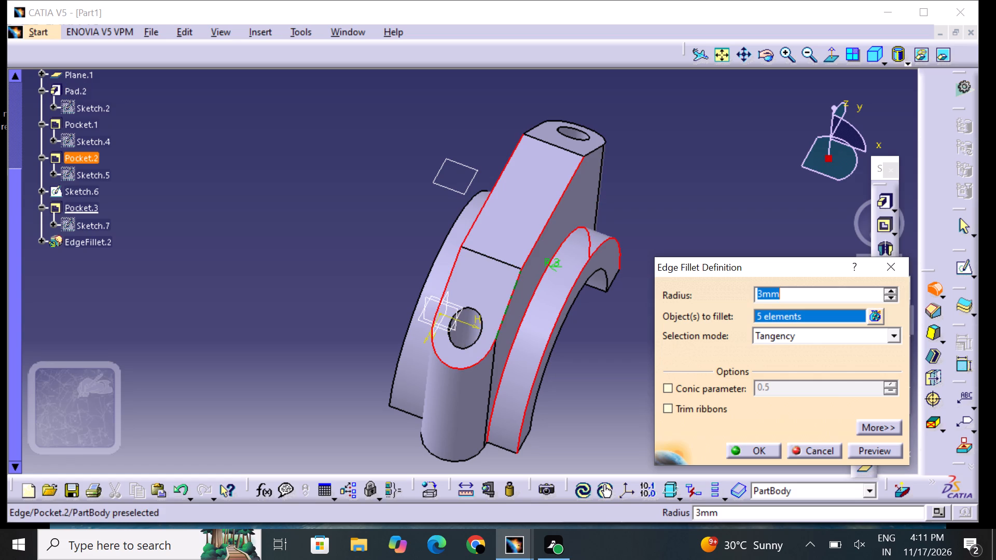
pyautogui.click(510, 299)
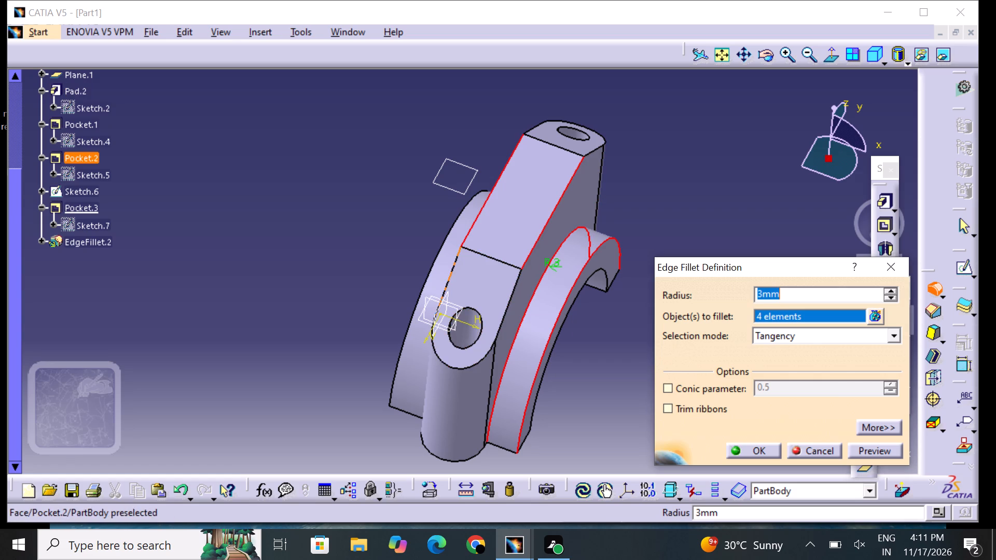
pyautogui.click(515, 291)
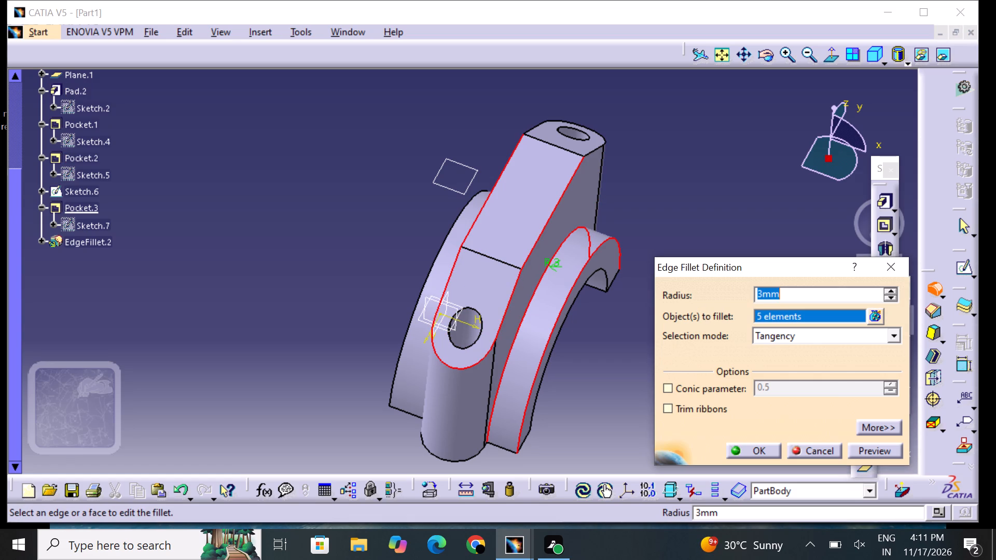
pyautogui.moveTo(622, 183); pyautogui.dragTo(588, 272, button='middle')
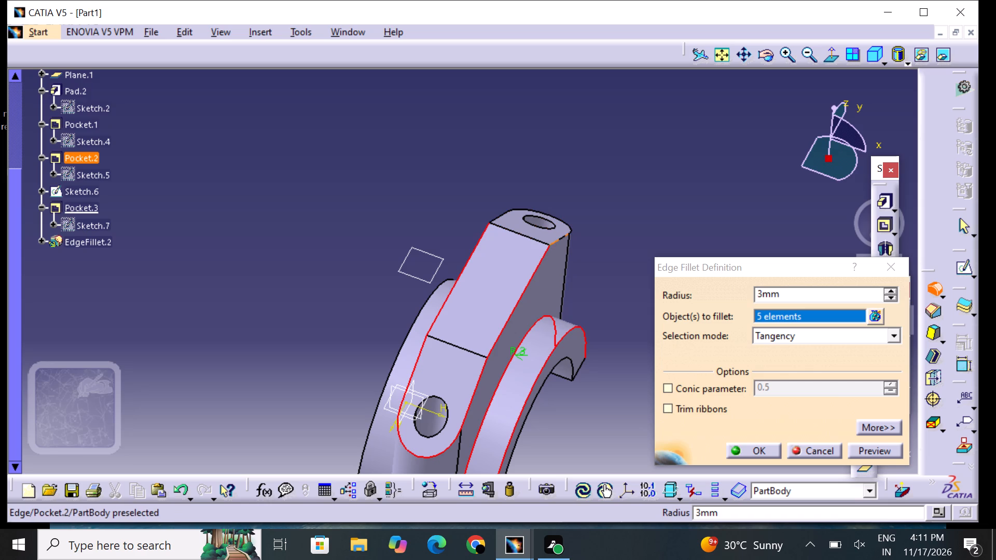
pyautogui.click(563, 236)
pyautogui.moveTo(520, 267); pyautogui.dragTo(545, 255, button='middle')
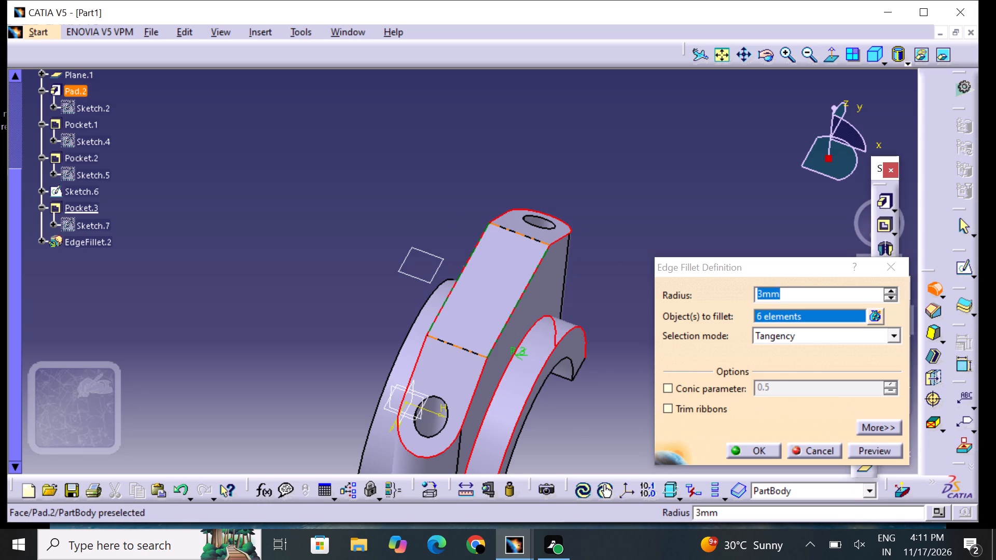
# Add the half-ring's base arc and outer arc edges on the pad's other side, preview, and apply the 3 mm edge fillet.
pyautogui.moveTo(545, 255); pyautogui.dragTo(598, 209, button='middle')
pyautogui.moveTo(439, 260); pyautogui.dragTo(507, 311, button='middle')
pyautogui.moveTo(443, 269); pyautogui.dragTo(506, 311, button='right')
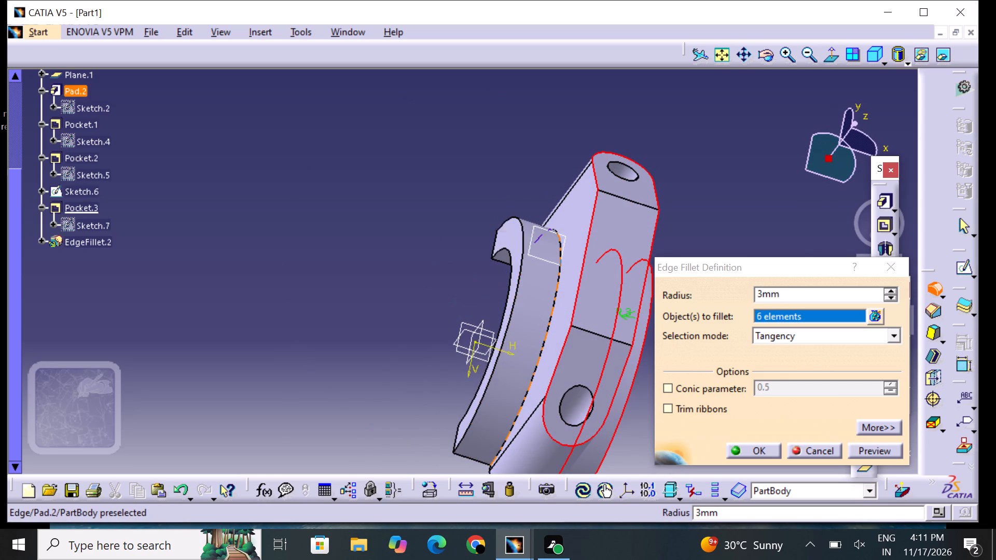
pyautogui.click(556, 302)
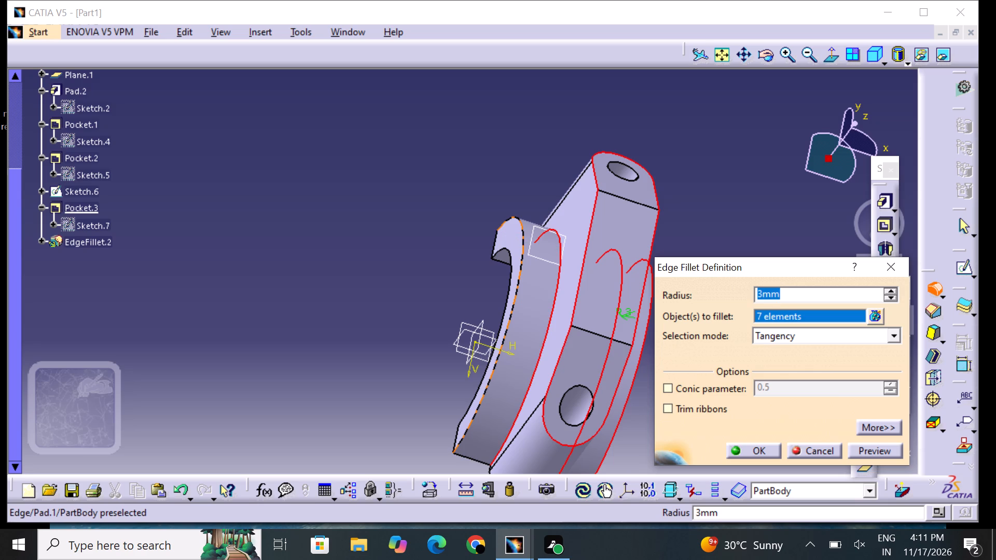
pyautogui.click(514, 295)
pyautogui.moveTo(584, 316); pyautogui.dragTo(557, 251, button='middle')
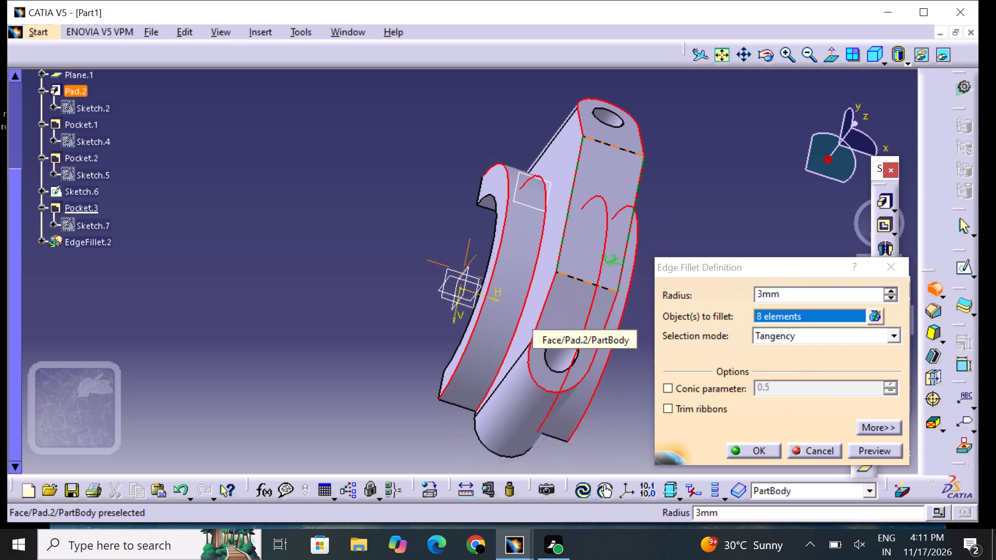
pyautogui.moveTo(557, 251); pyautogui.dragTo(525, 208, button='middle')
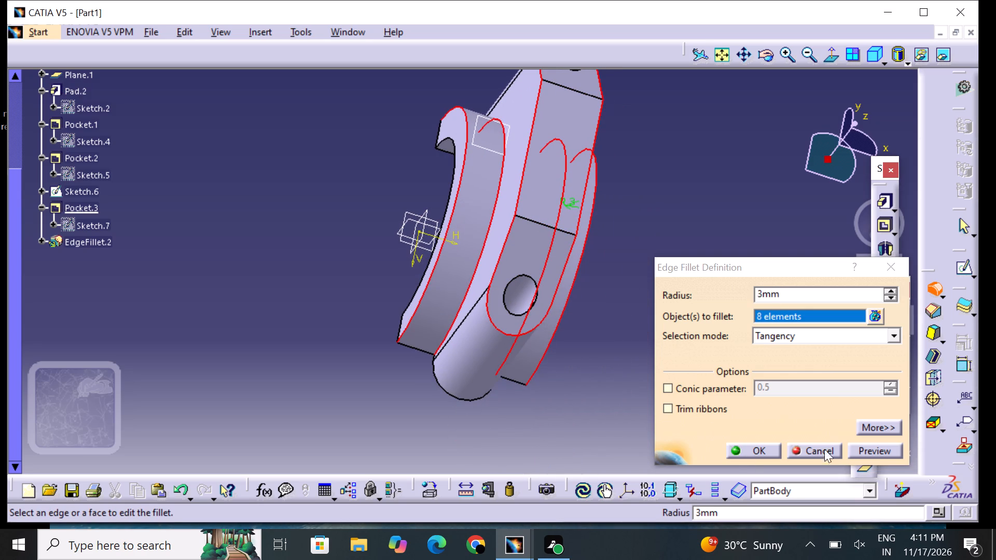
pyautogui.click(878, 450)
pyautogui.click(760, 446)
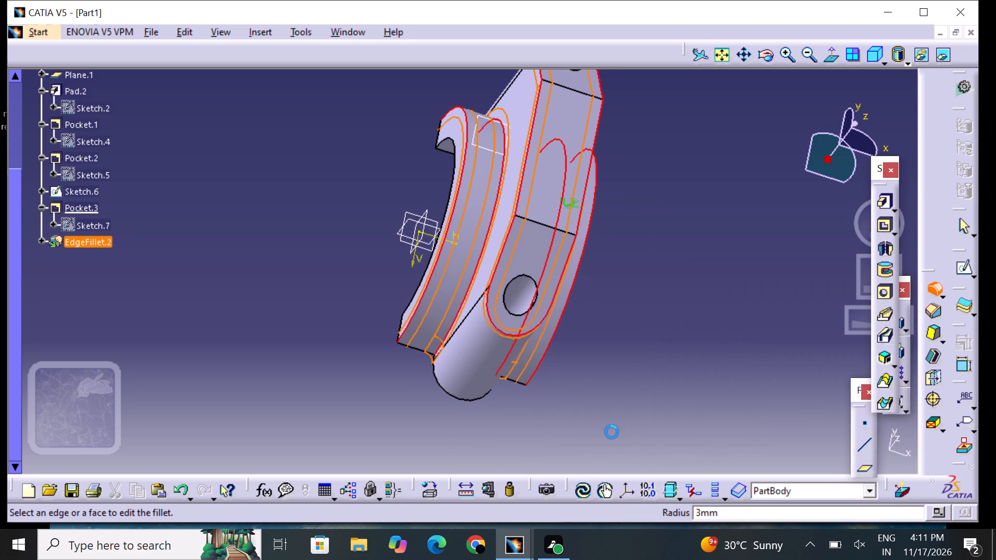
pyautogui.click(610, 432)
# Examine the filleted edges of the half-ring, the pad and the angled lobe faces from several sides.
pyautogui.moveTo(619, 331); pyautogui.dragTo(612, 378, button='middle')
pyautogui.scroll(1, 649, 333)
pyautogui.moveTo(650, 333); pyautogui.dragTo(593, 247, button='middle')
pyautogui.moveTo(666, 330); pyautogui.dragTo(593, 247, button='right')
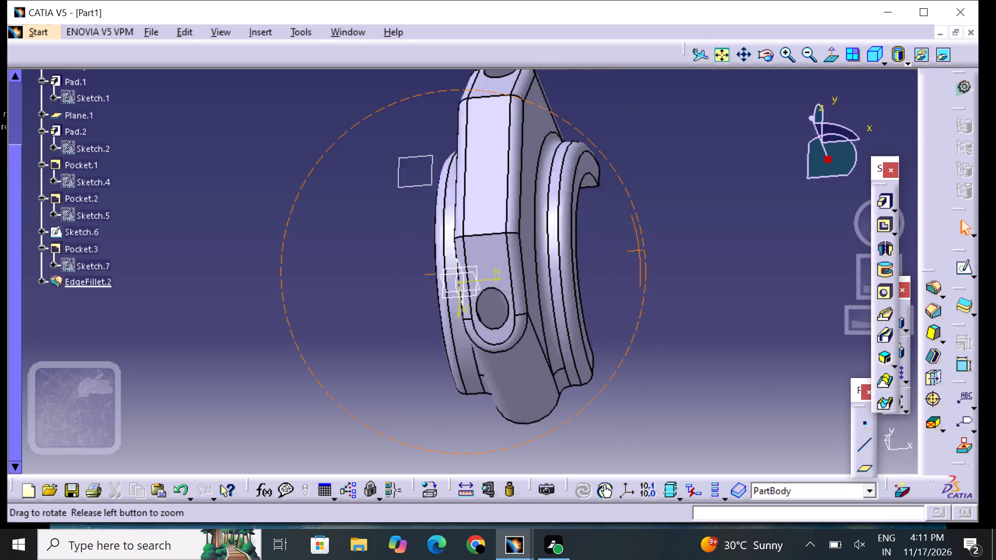
pyautogui.moveTo(593, 247); pyautogui.dragTo(385, 181, button='middle')
pyautogui.moveTo(593, 247); pyautogui.dragTo(385, 181, button='right')
pyautogui.moveTo(385, 181); pyautogui.dragTo(384, 183, button='middle')
pyautogui.moveTo(546, 213); pyautogui.dragTo(638, 310, button='middle')
pyautogui.moveTo(544, 221); pyautogui.dragTo(638, 310, button='right')
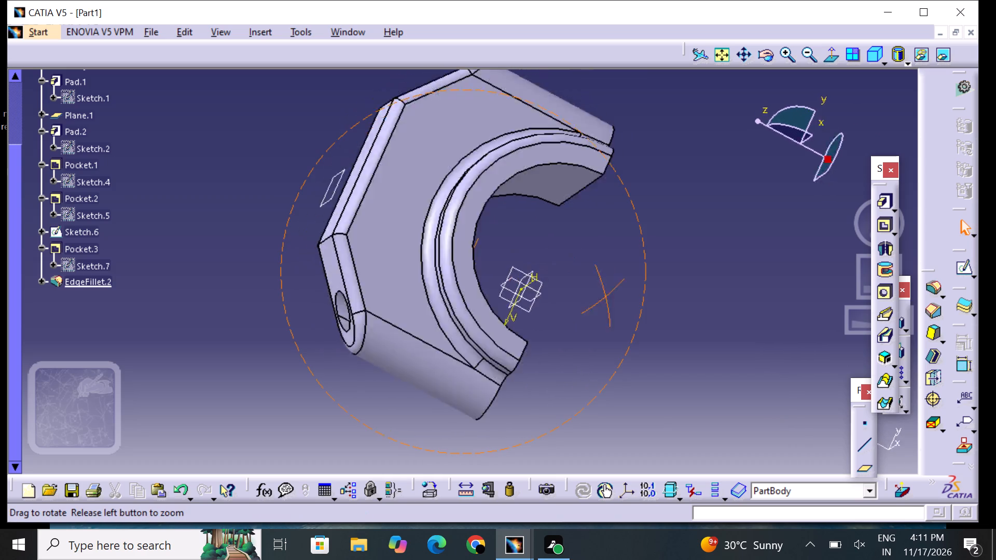
pyautogui.moveTo(638, 310); pyautogui.dragTo(538, 355, button='middle')
pyautogui.moveTo(638, 310); pyautogui.dragTo(538, 355, button='right')
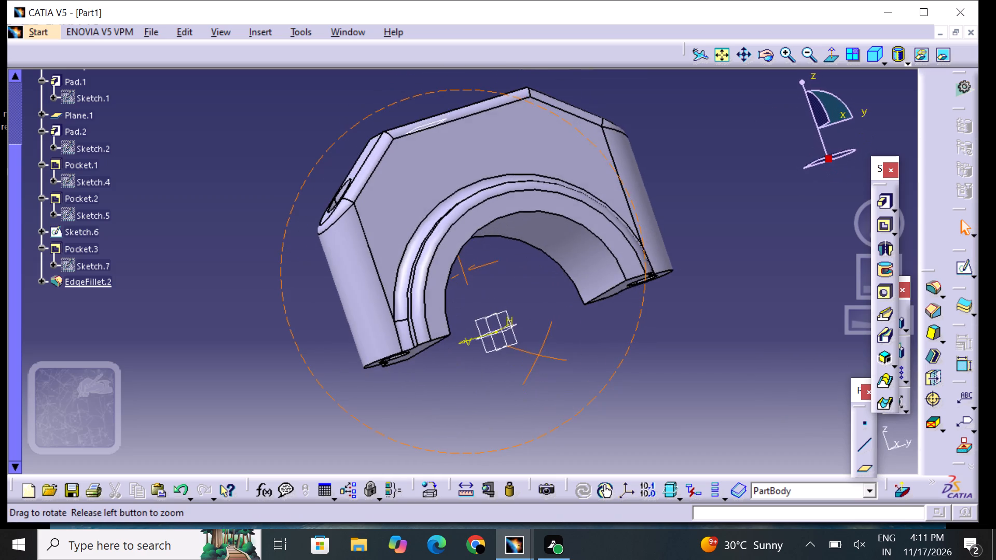
pyautogui.moveTo(538, 355); pyautogui.dragTo(588, 364, button='middle')
pyautogui.moveTo(538, 355); pyautogui.dragTo(588, 364, button='right')
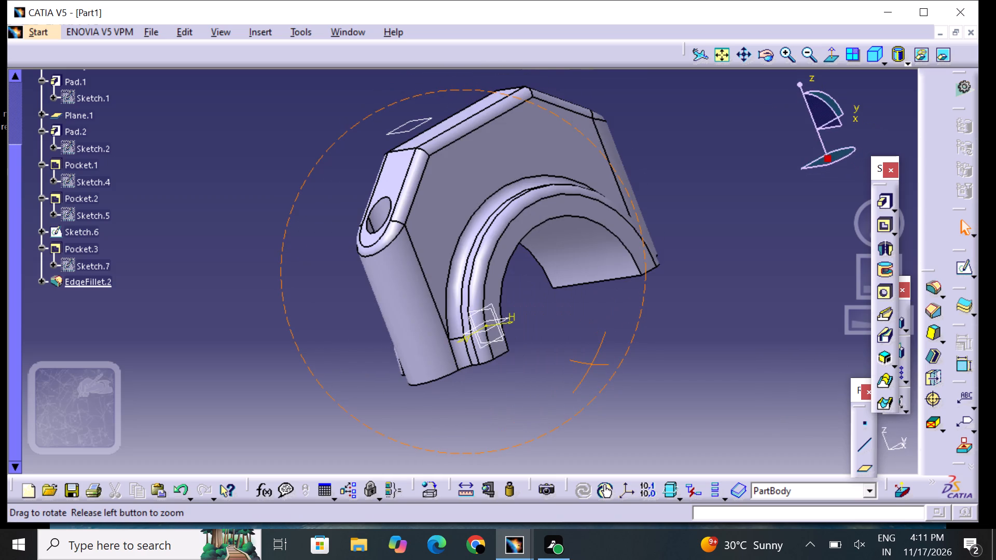
pyautogui.moveTo(588, 364); pyautogui.dragTo(602, 381, button='middle')
pyautogui.moveTo(588, 364); pyautogui.dragTo(602, 381, button='right')
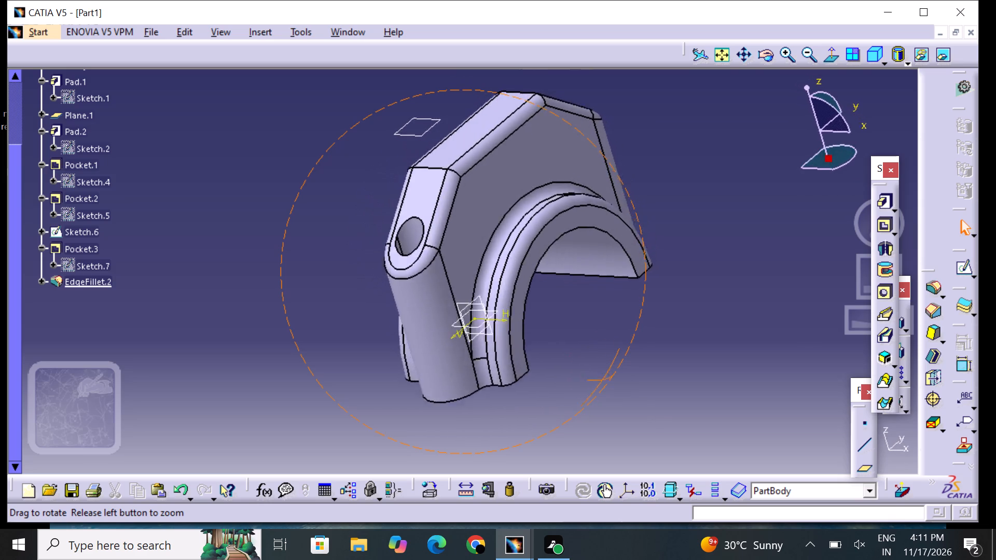
pyautogui.moveTo(602, 381); pyautogui.dragTo(602, 389, button='right')
pyautogui.moveTo(602, 381); pyautogui.dragTo(602, 389, button='middle')
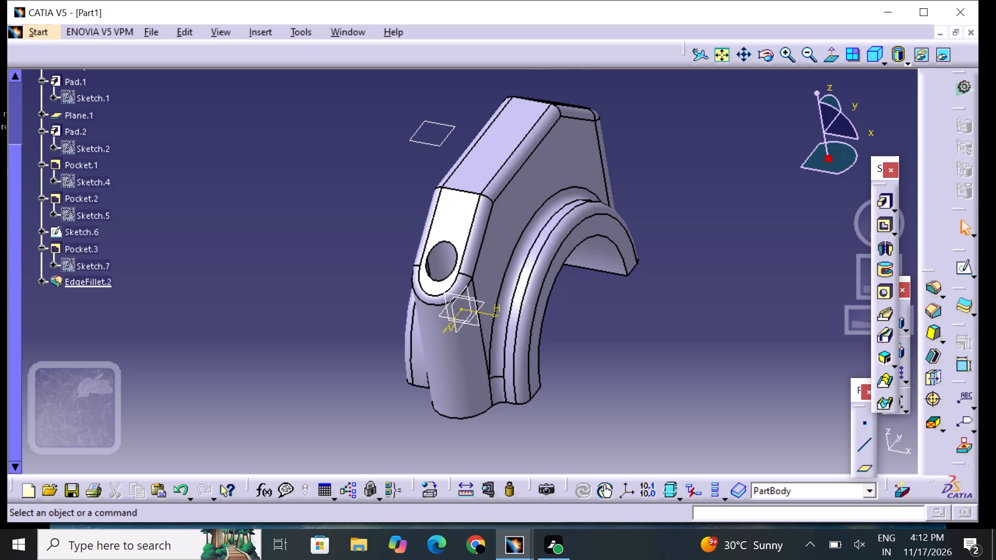
# Set the fill colour of the whole PartBody to yellow in its graphic properties.
pyautogui.scroll(2, 300, 247)
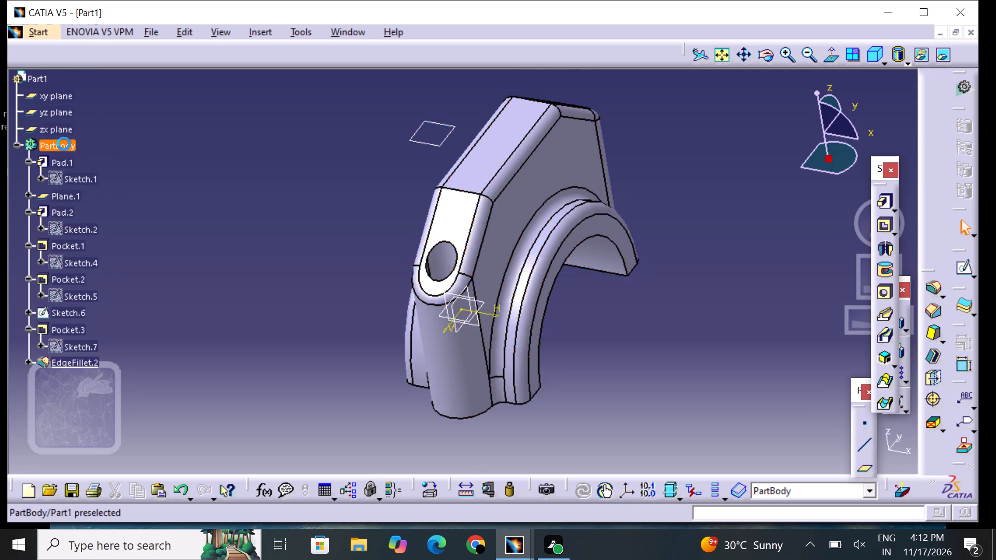
pyautogui.click(64, 144)
pyautogui.rightClick(73, 158)
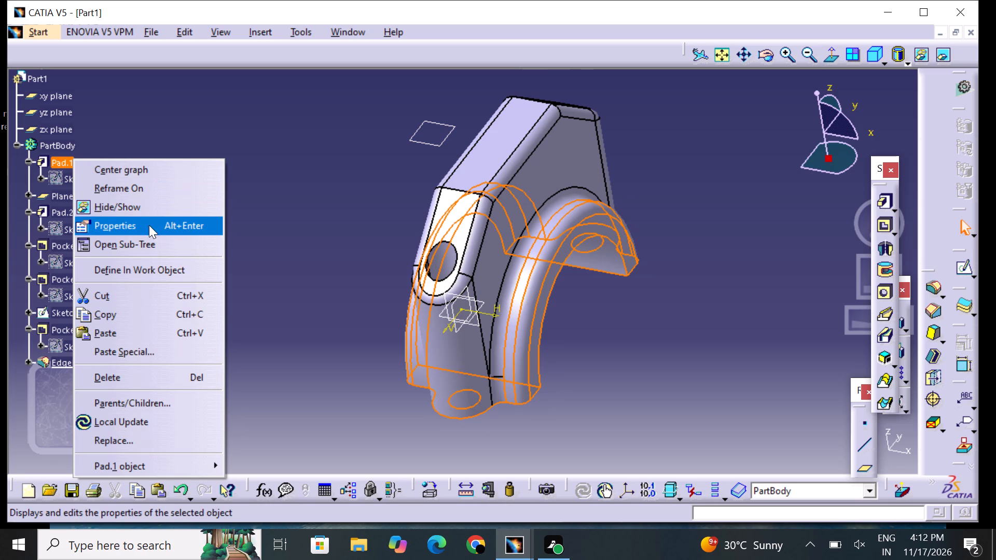
pyautogui.click(145, 138)
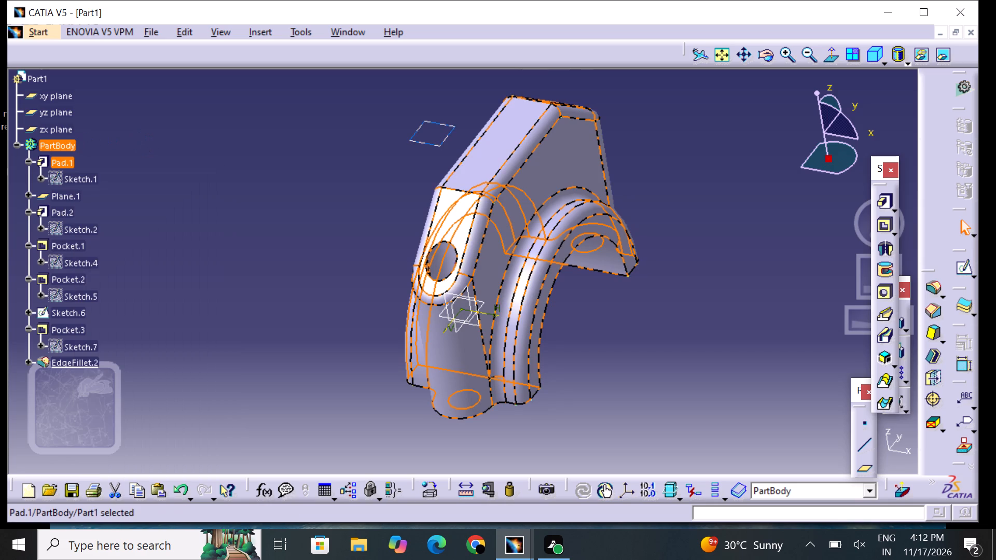
pyautogui.rightClick(65, 147)
pyautogui.click(123, 209)
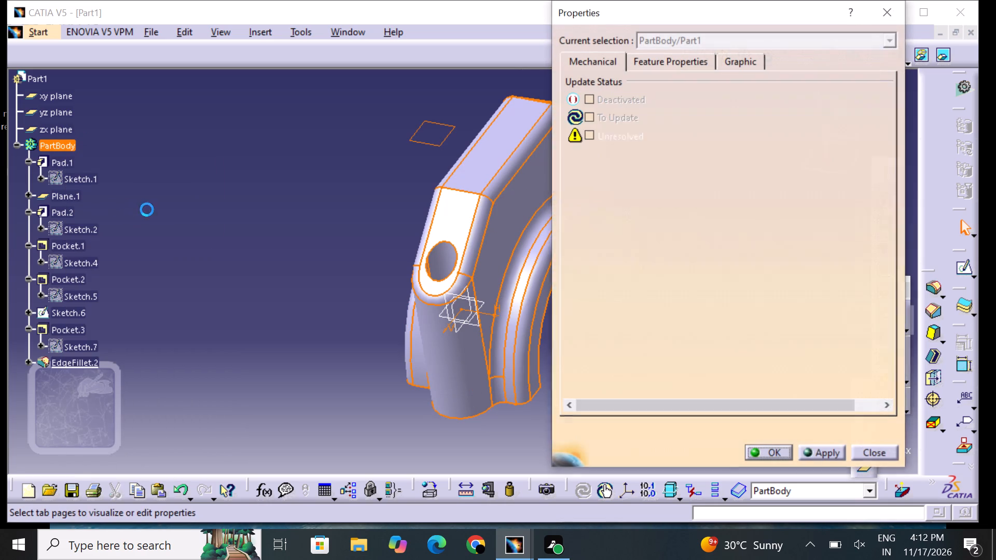
pyautogui.click(667, 54)
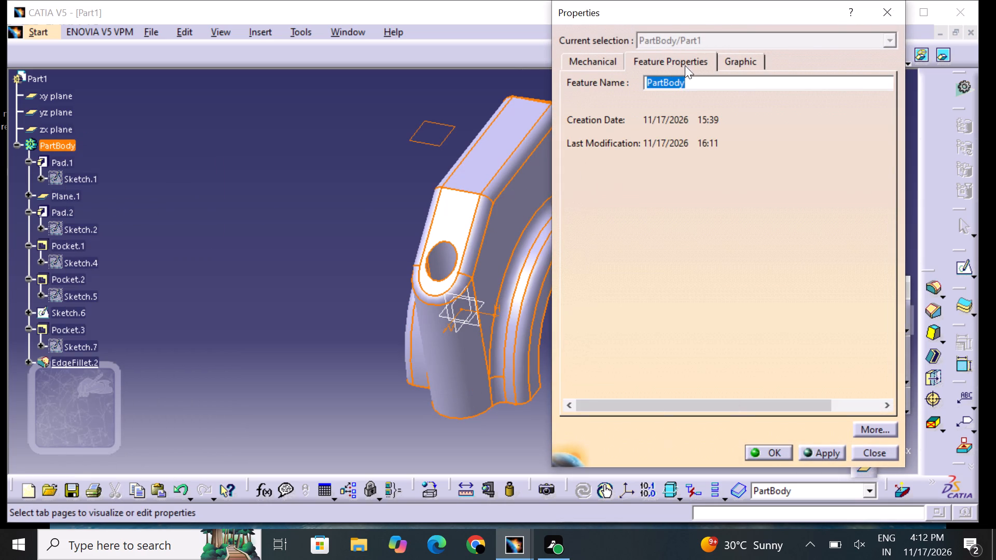
pyautogui.click(741, 57)
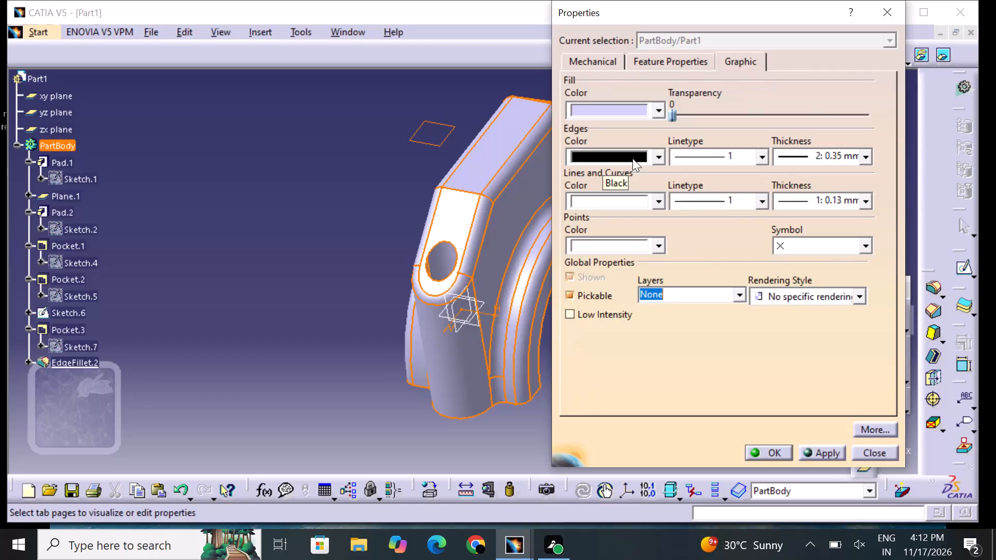
pyautogui.click(615, 103)
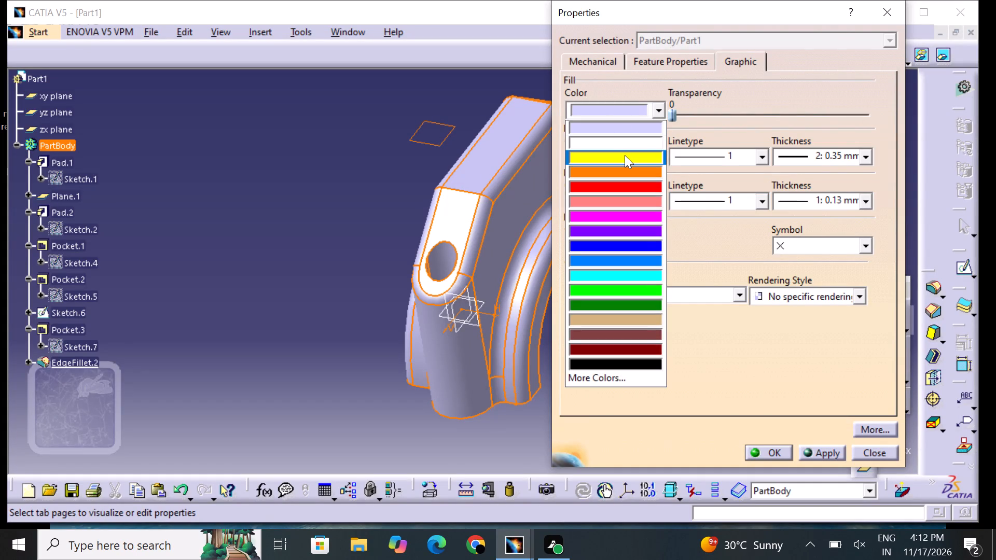
pyautogui.click(631, 151)
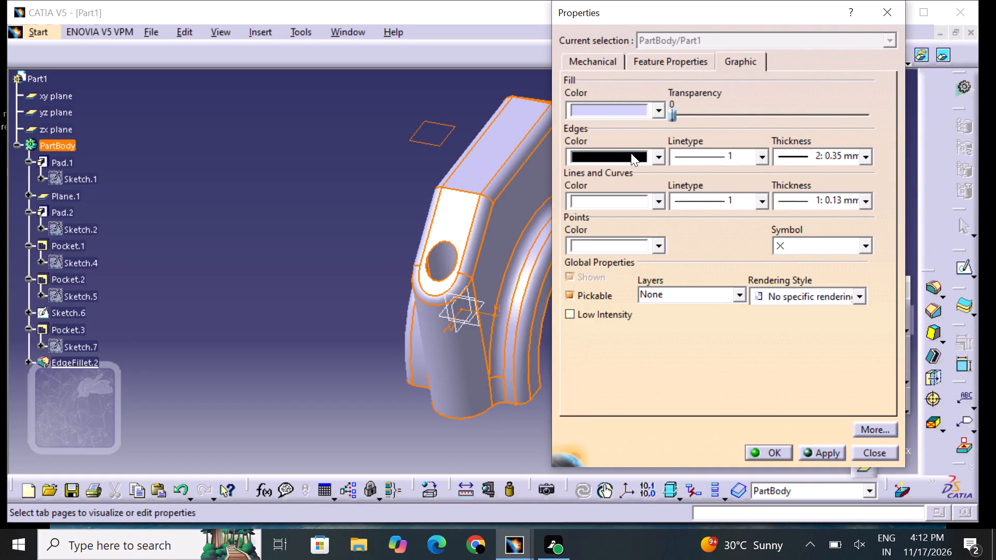
pyautogui.click(783, 452)
pyautogui.click(704, 422)
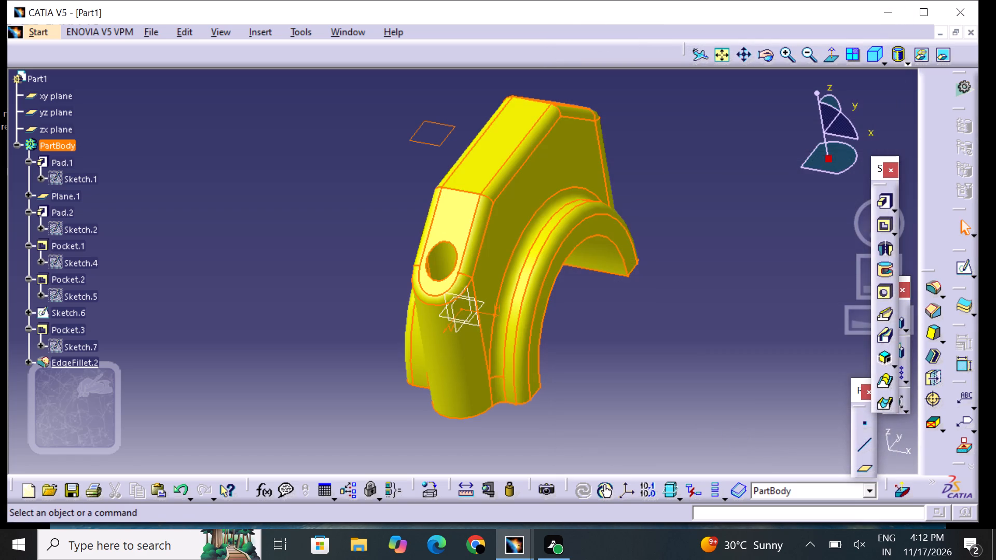
# Examine the coloured part from several sides, including the arch opening, the holes and the fillets.
pyautogui.moveTo(697, 367); pyautogui.dragTo(432, 393, button='middle')
pyautogui.moveTo(697, 367); pyautogui.dragTo(432, 393, button='right')
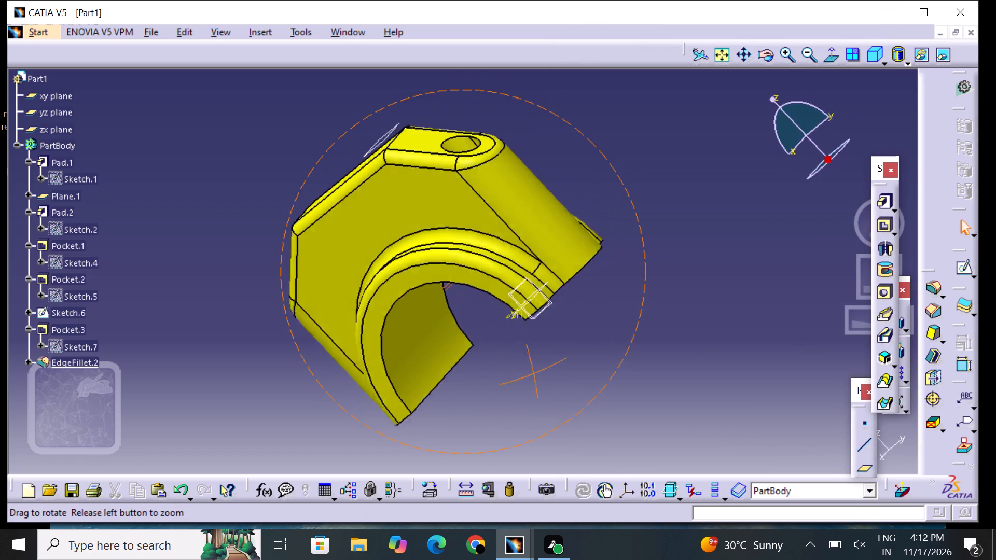
pyautogui.moveTo(432, 393); pyautogui.dragTo(458, 447, button='right')
pyautogui.moveTo(432, 393); pyautogui.dragTo(458, 446, button='middle')
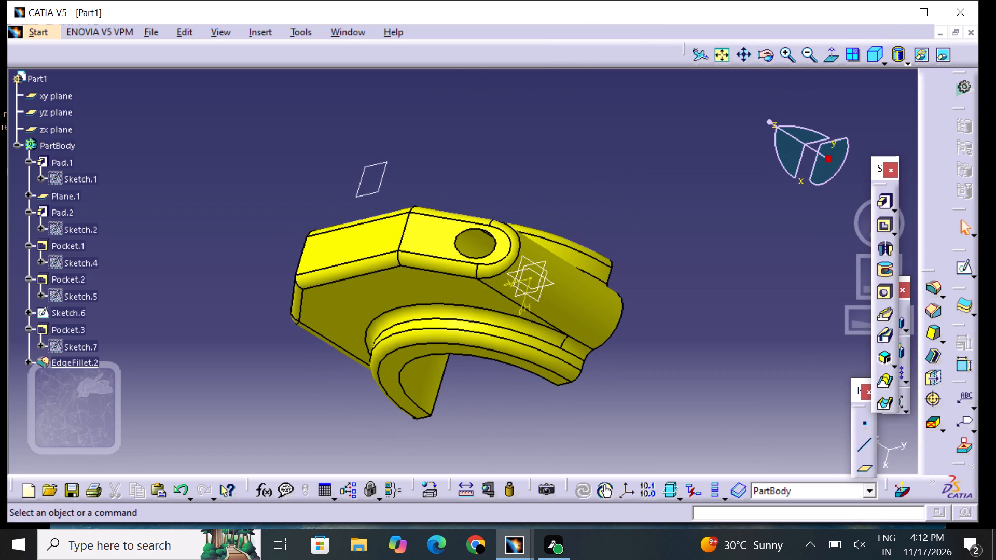
pyautogui.moveTo(462, 411); pyautogui.dragTo(505, 351, button='middle')
pyautogui.moveTo(463, 411); pyautogui.dragTo(506, 350, button='right')
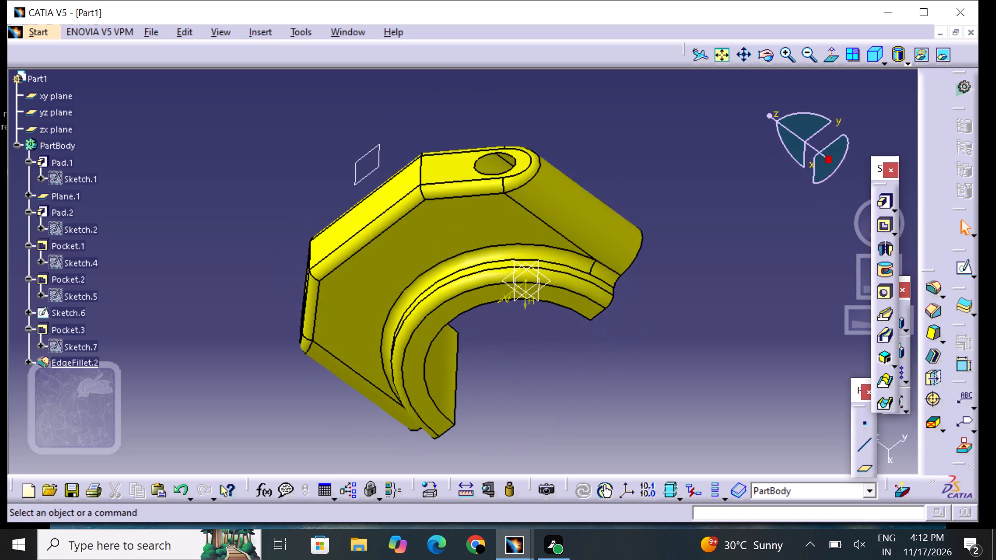
pyautogui.moveTo(258, 359); pyautogui.dragTo(418, 235, button='middle')
pyautogui.moveTo(258, 359); pyautogui.dragTo(418, 235, button='right')
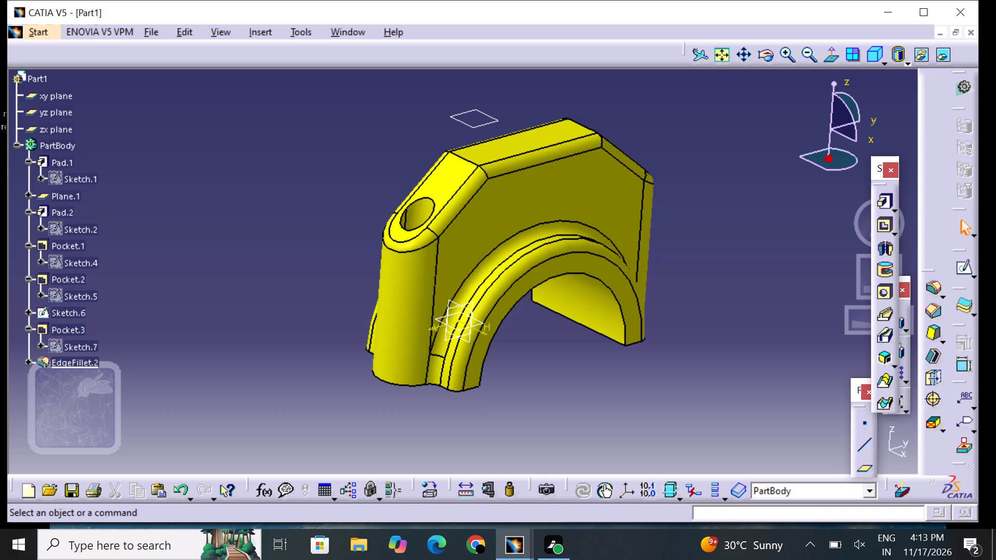
pyautogui.moveTo(493, 354); pyautogui.dragTo(499, 351, button='middle')
pyautogui.moveTo(499, 347); pyautogui.dragTo(395, 260, button='right')
pyautogui.moveTo(499, 351); pyautogui.dragTo(406, 250, button='middle')
pyautogui.scroll(1, 535, 267)
pyautogui.moveTo(535, 267); pyautogui.dragTo(463, 319, button='middle')
pyautogui.moveTo(517, 289); pyautogui.dragTo(463, 319, button='right')
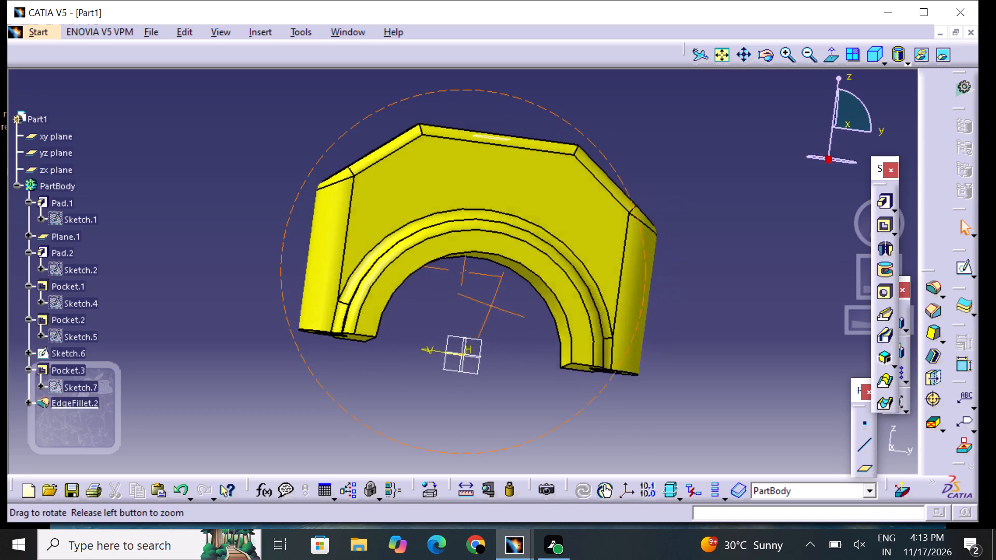
pyautogui.moveTo(463, 319); pyautogui.dragTo(515, 365, button='middle')
pyautogui.moveTo(463, 319); pyautogui.dragTo(515, 365, button='right')
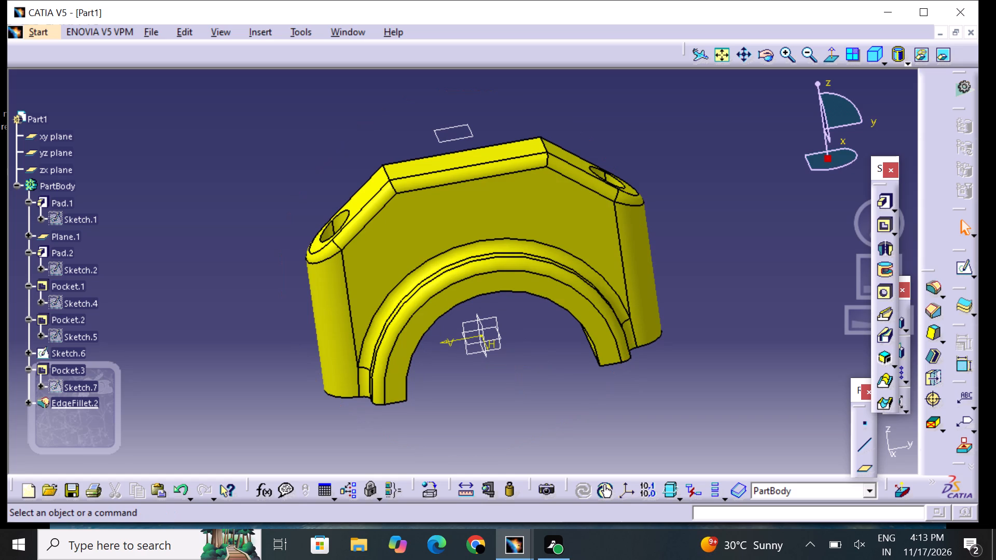
# Save the part to the Desktop as a CATPart file named CONNECTING ROD 1.
pyautogui.hotkey('ctrl', 's')
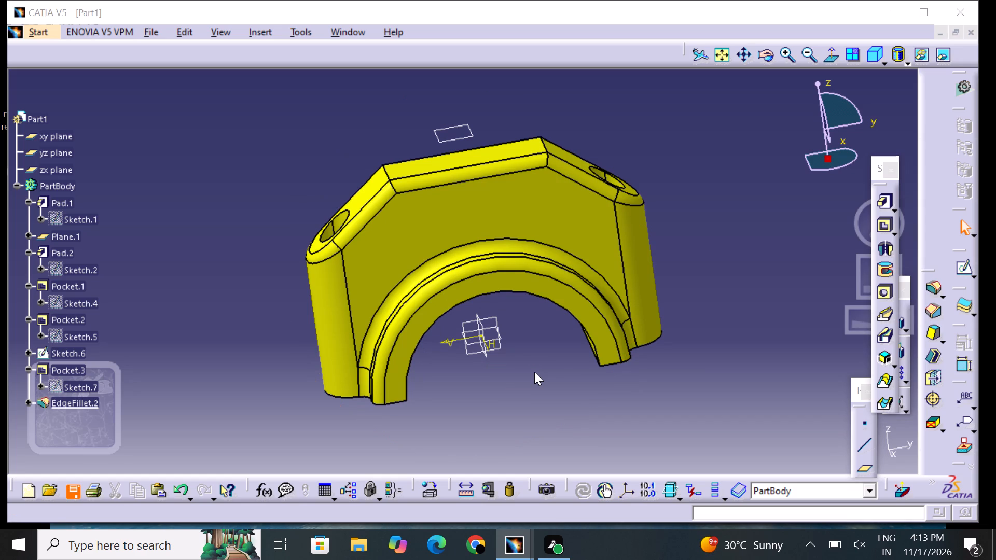
pyautogui.press('BackSpace')
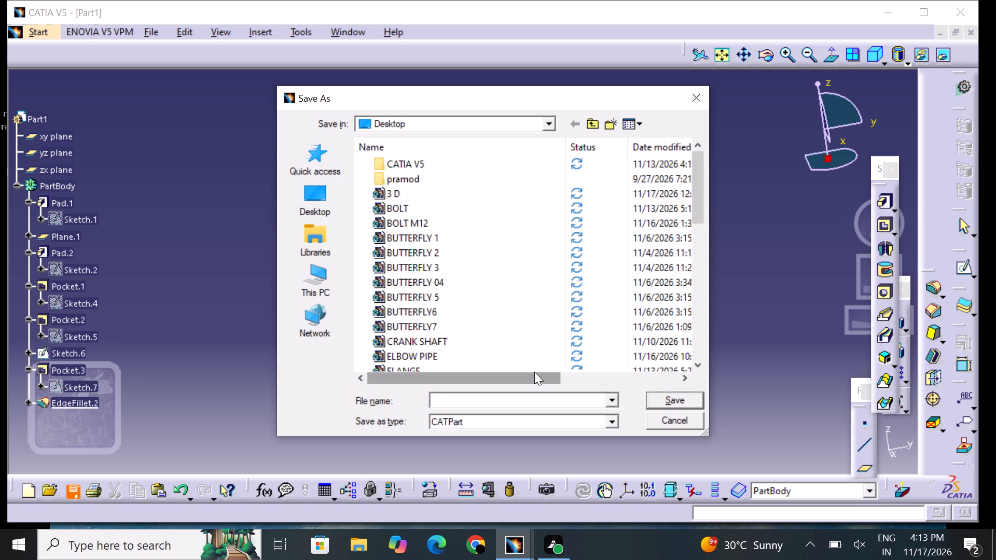
pyautogui.write('CONNECT')
pyautogui.press('i')
pyautogui.write('NG ROD 1')
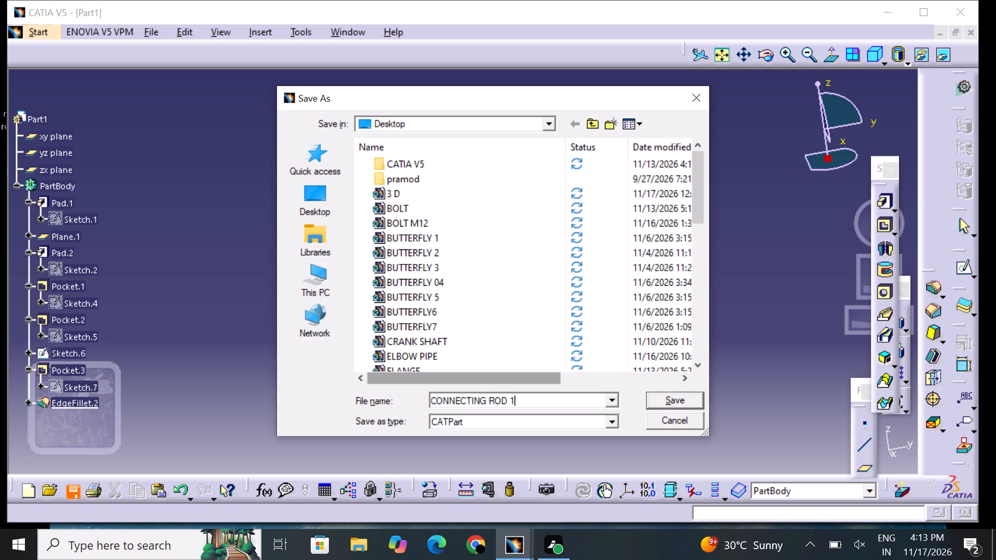
pyautogui.press('space')
pyautogui.click(682, 394)
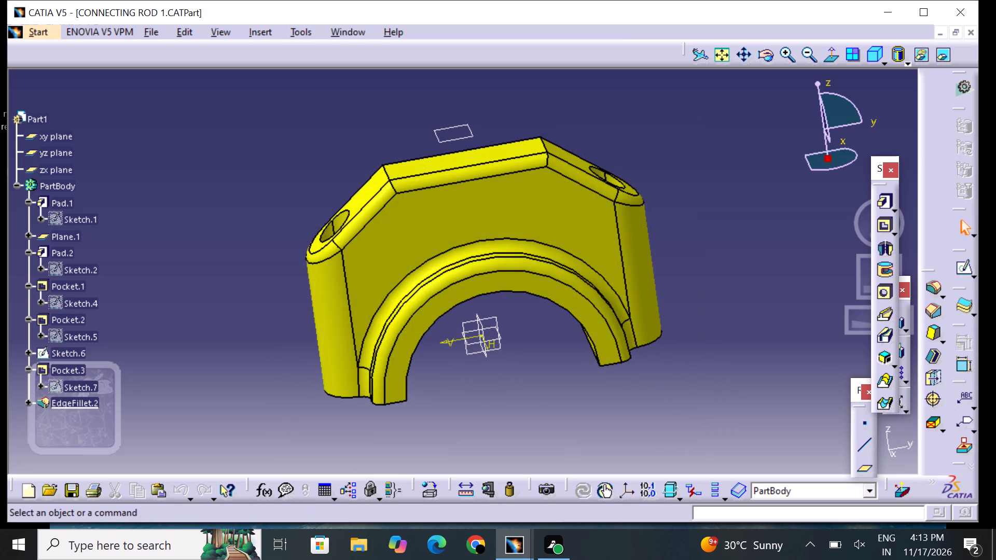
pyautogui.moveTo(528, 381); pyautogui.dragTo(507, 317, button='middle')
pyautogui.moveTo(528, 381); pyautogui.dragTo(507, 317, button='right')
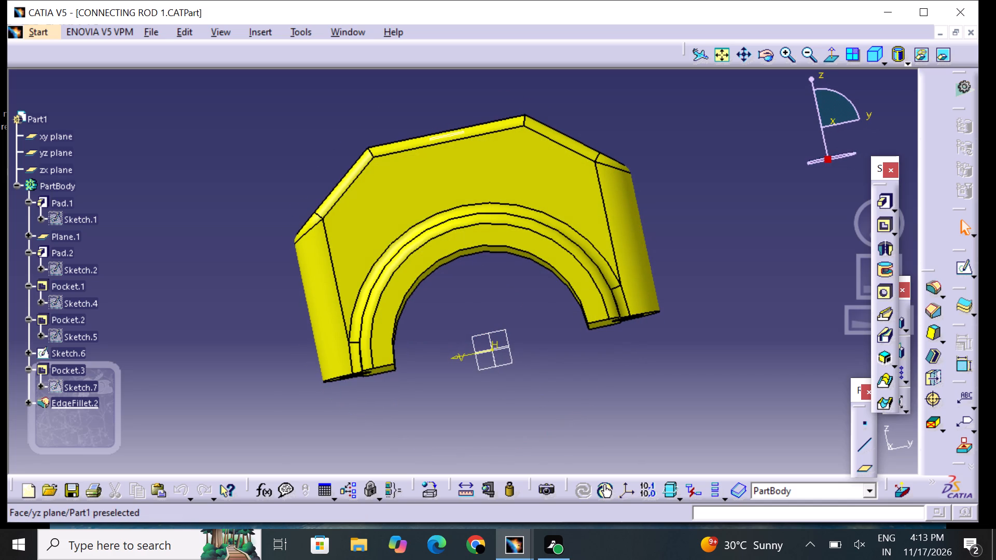
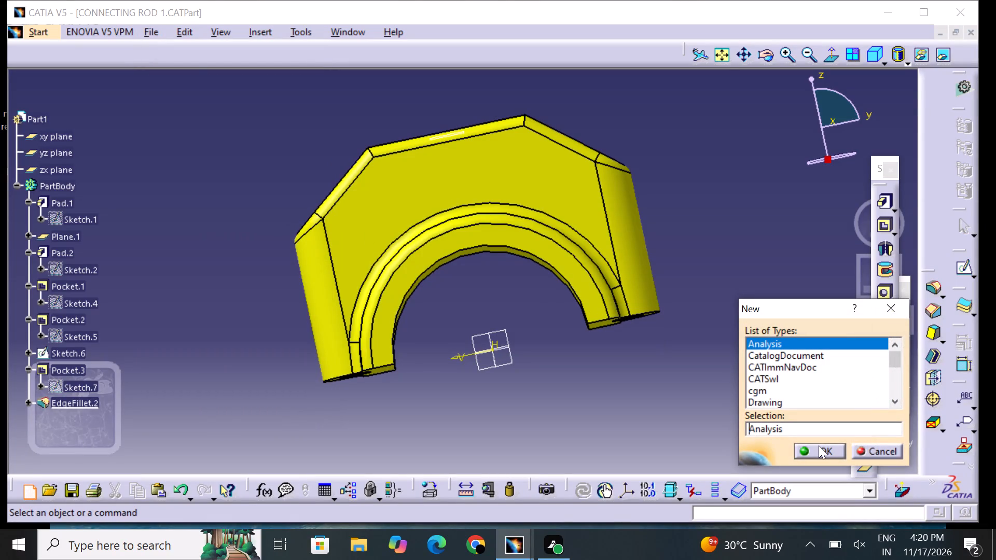
# Create a new part document named Part2 with hybrid design enabled.
pyautogui.write('PART2')
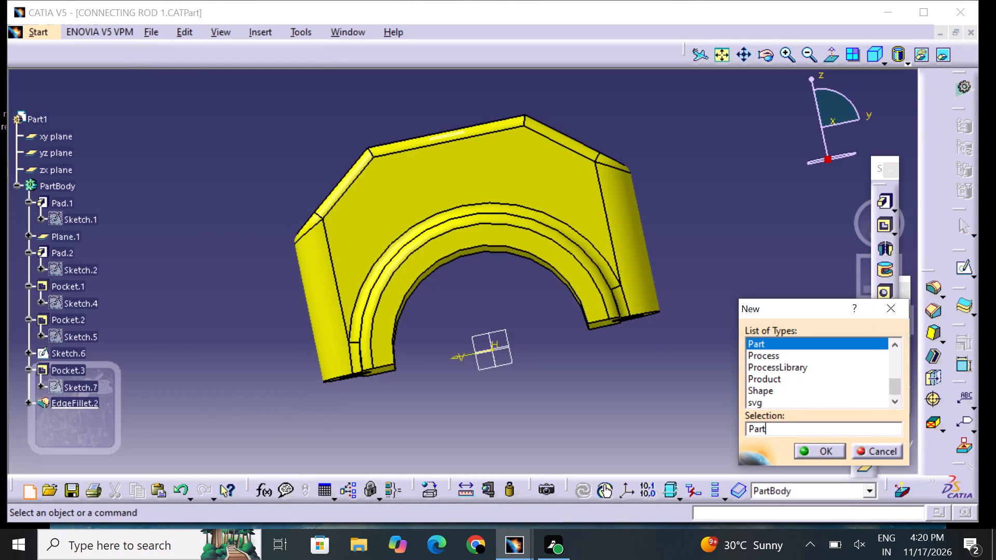
pyautogui.press('Return')
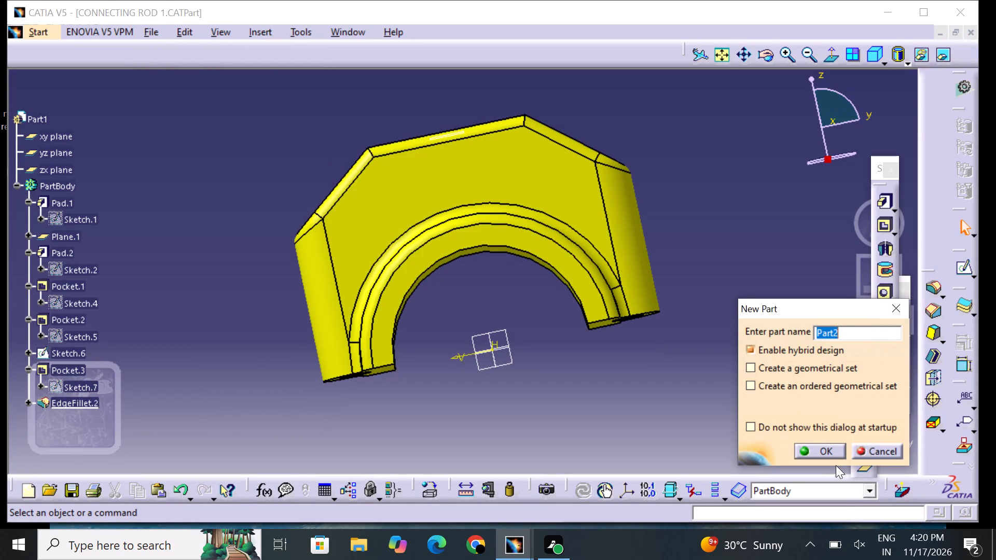
pyautogui.click(829, 450)
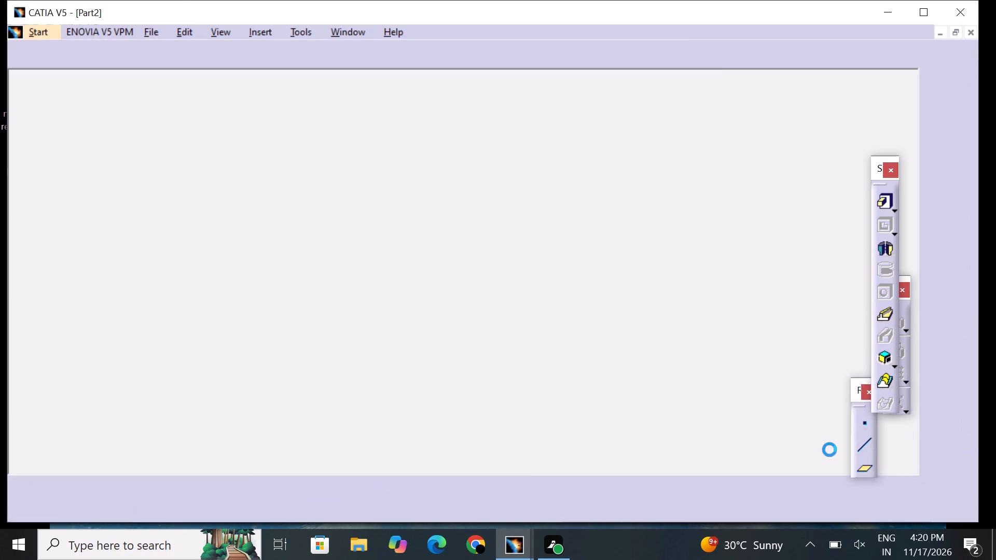
# Sketch two concentric circles centred on the origin of the xy plane, about 89 mm and 120 mm in diameter.
pyautogui.click(47, 94)
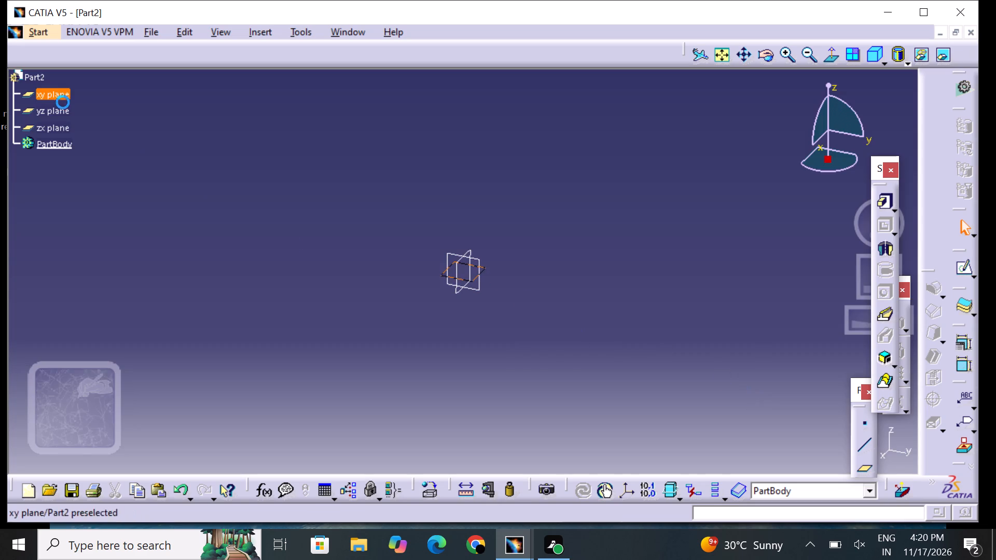
pyautogui.click(961, 269)
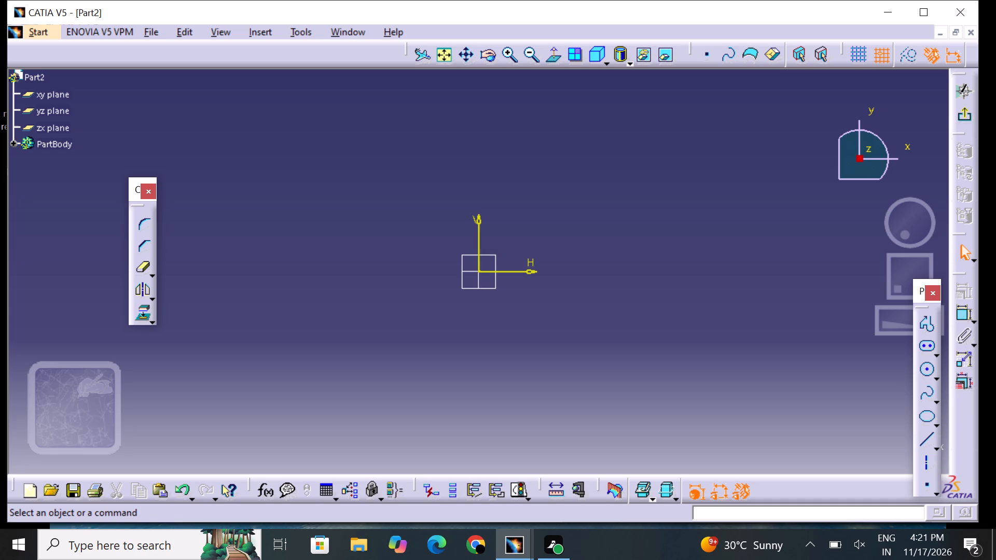
pyautogui.click(928, 370)
pyautogui.click(477, 269)
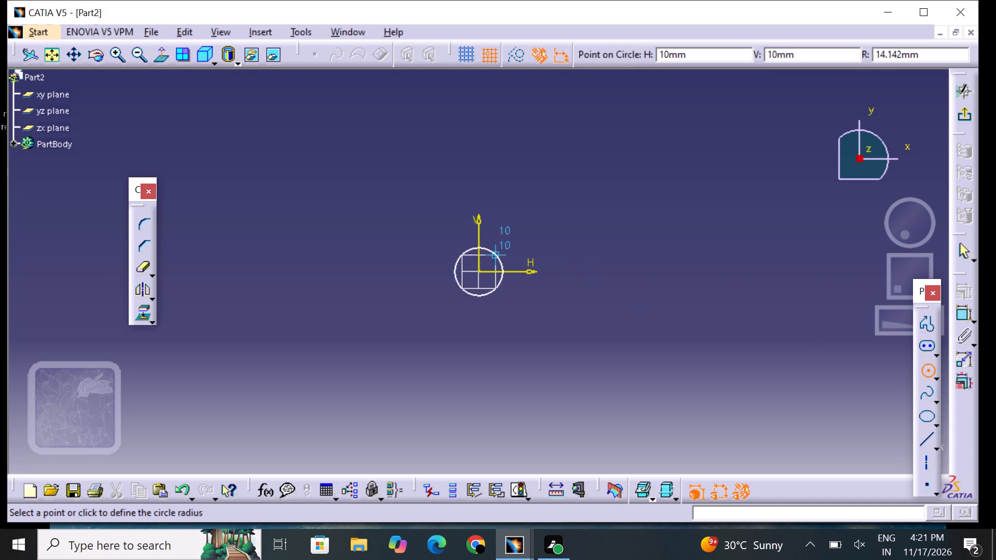
pyautogui.click(556, 237)
pyautogui.click(634, 281)
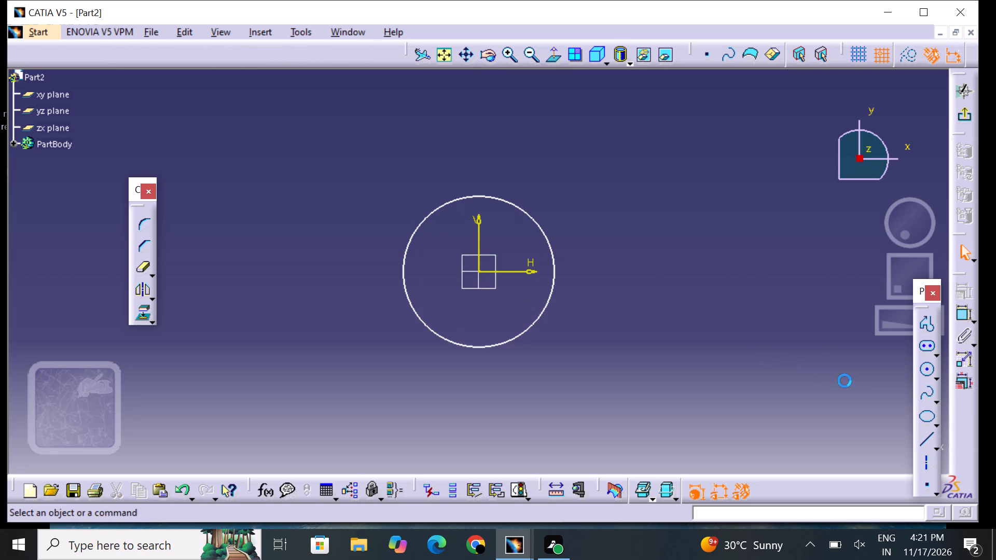
pyautogui.click(925, 372)
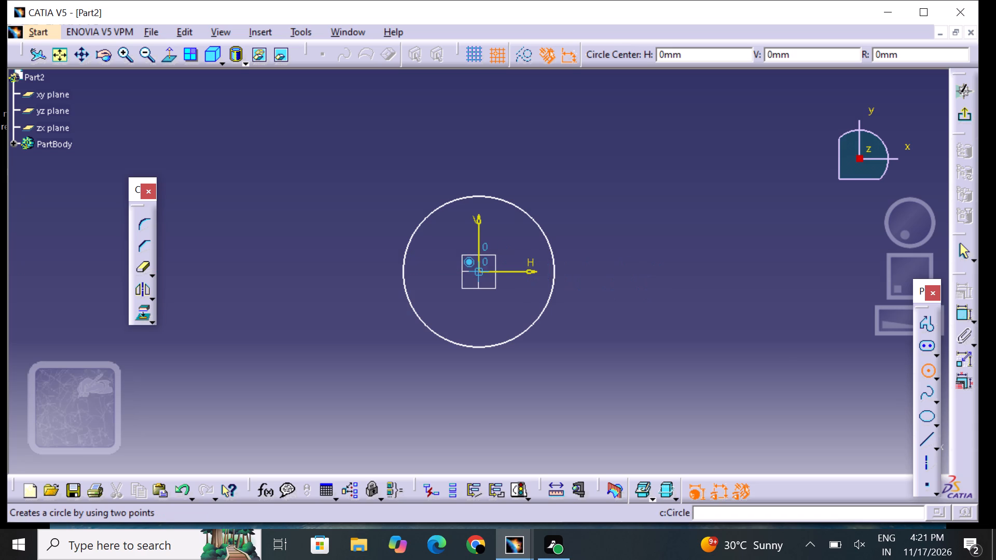
pyautogui.click(477, 270)
pyautogui.click(585, 263)
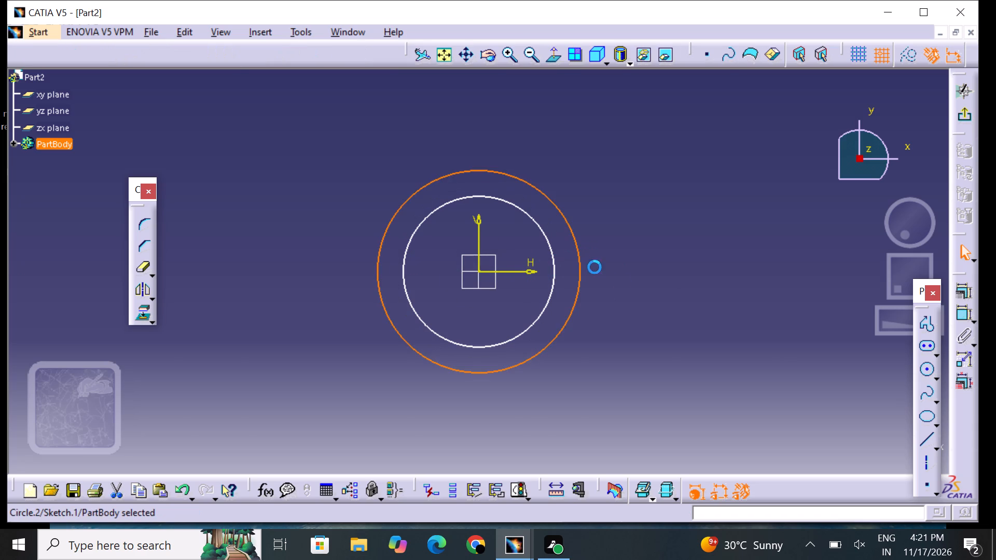
pyautogui.click(642, 290)
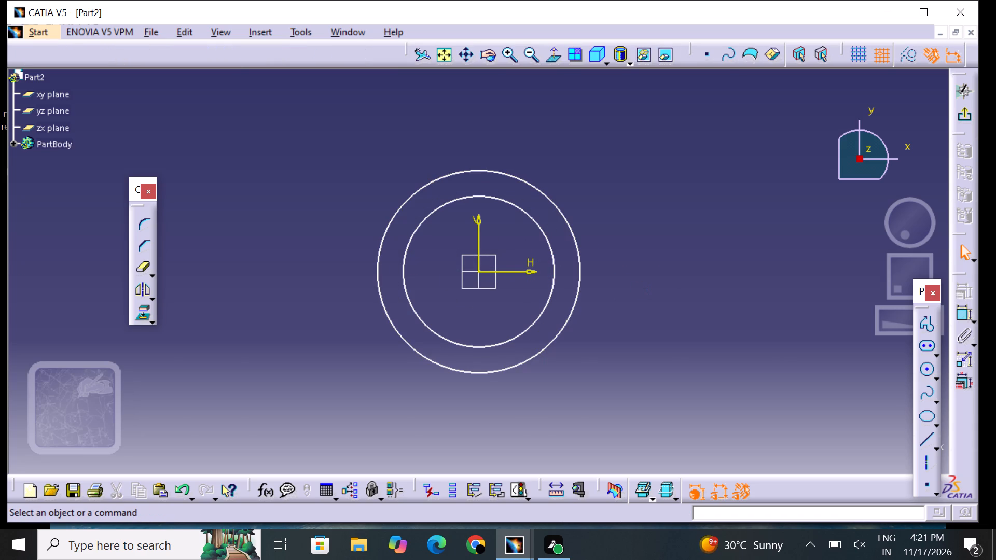
# Add diameter dimensions to the inner and outer circles, placing both beside the circles.
pyautogui.click(964, 311)
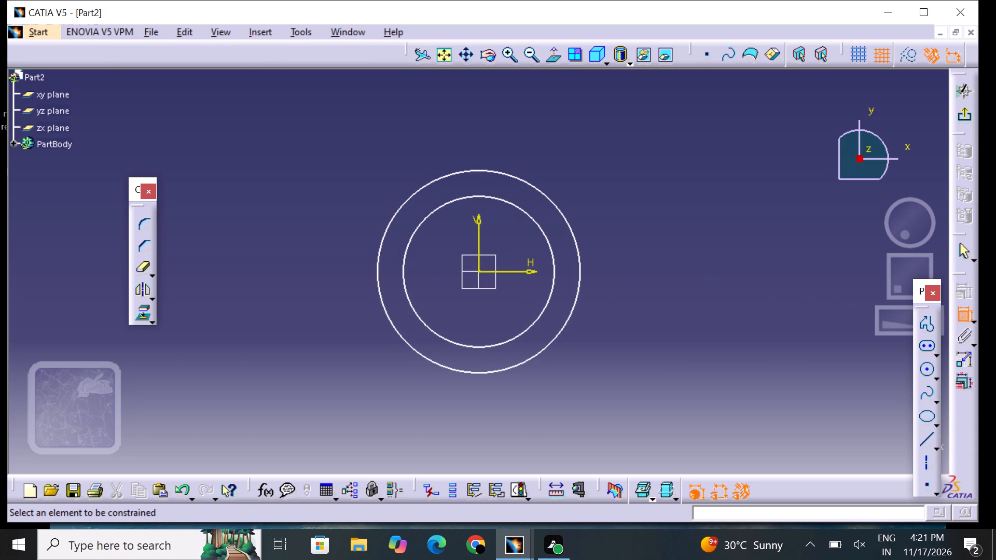
pyautogui.click(555, 256)
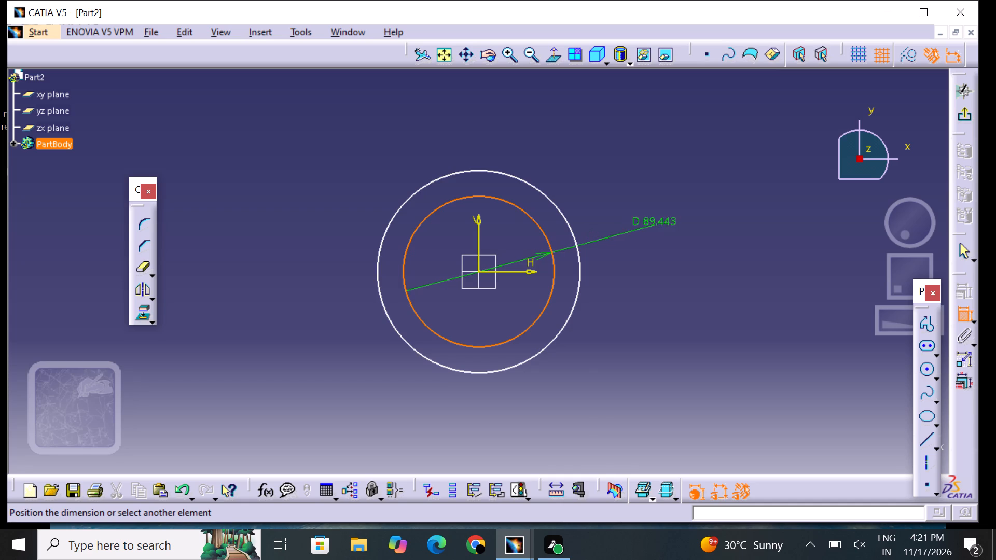
pyautogui.click(672, 212)
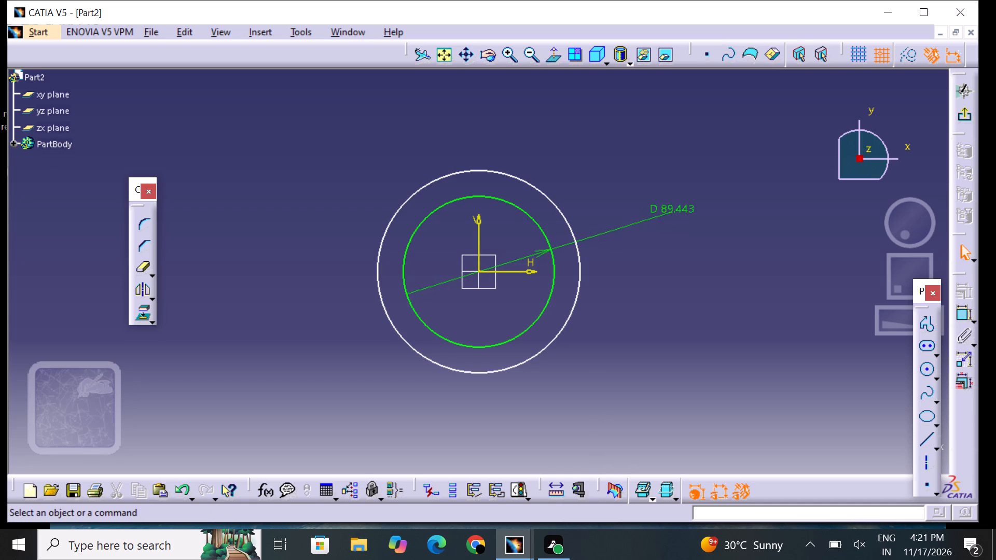
pyautogui.click(959, 314)
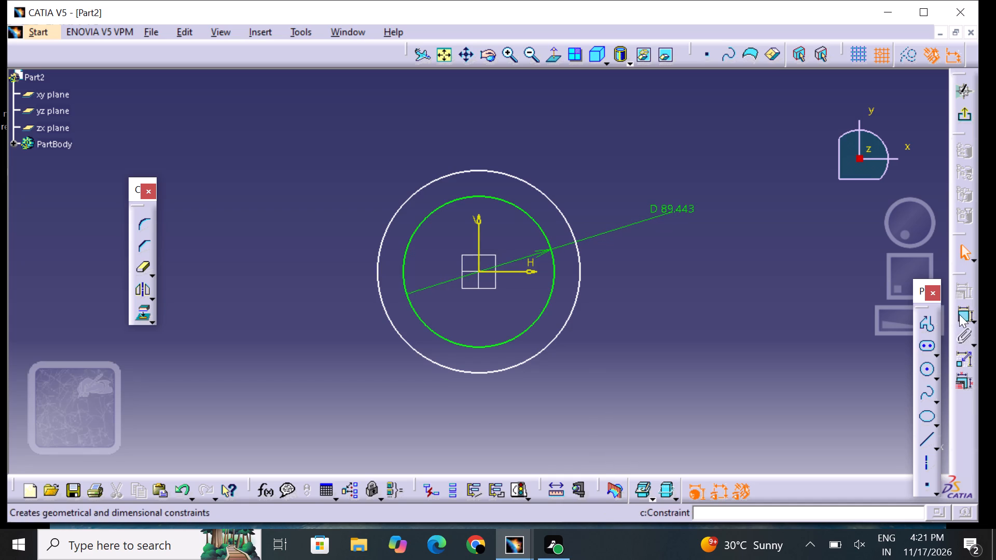
pyautogui.click(582, 273)
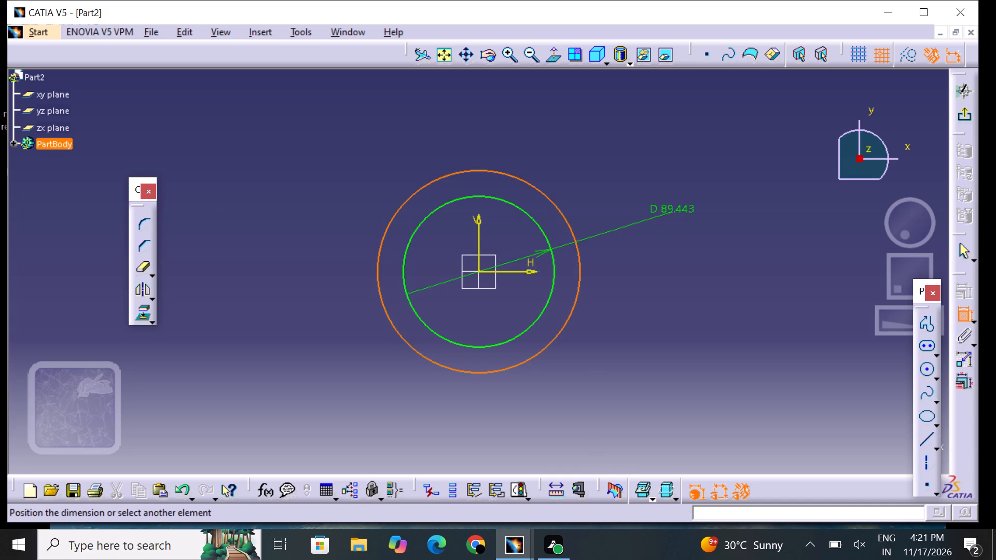
pyautogui.click(661, 250)
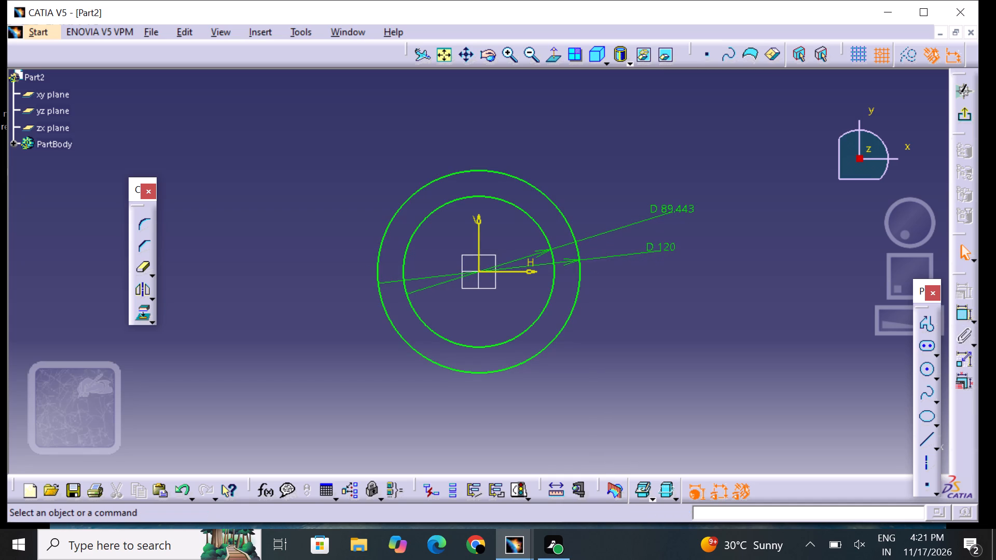
pyautogui.click(666, 303)
# Open the outer circle's diameter dimension for editing.
pyautogui.doubleClick(659, 248)
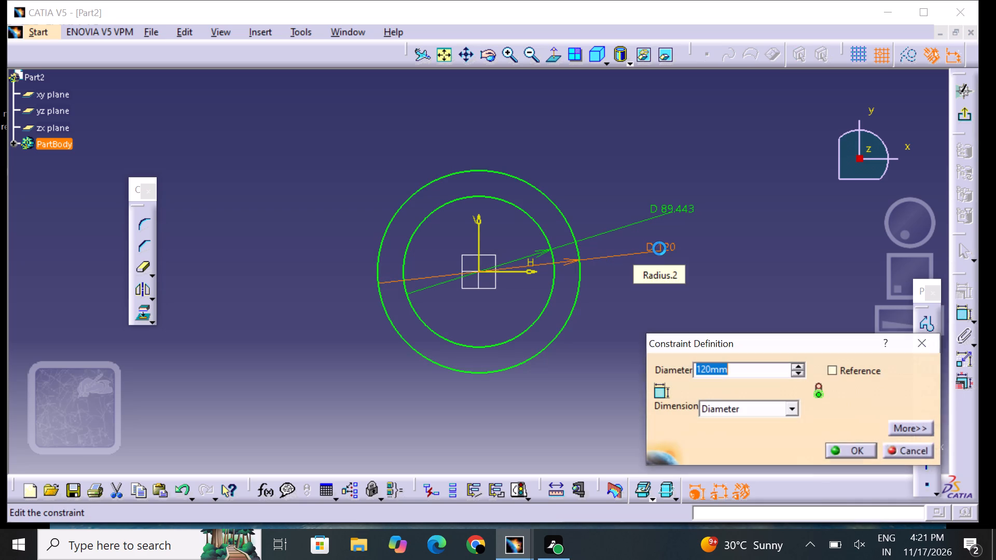
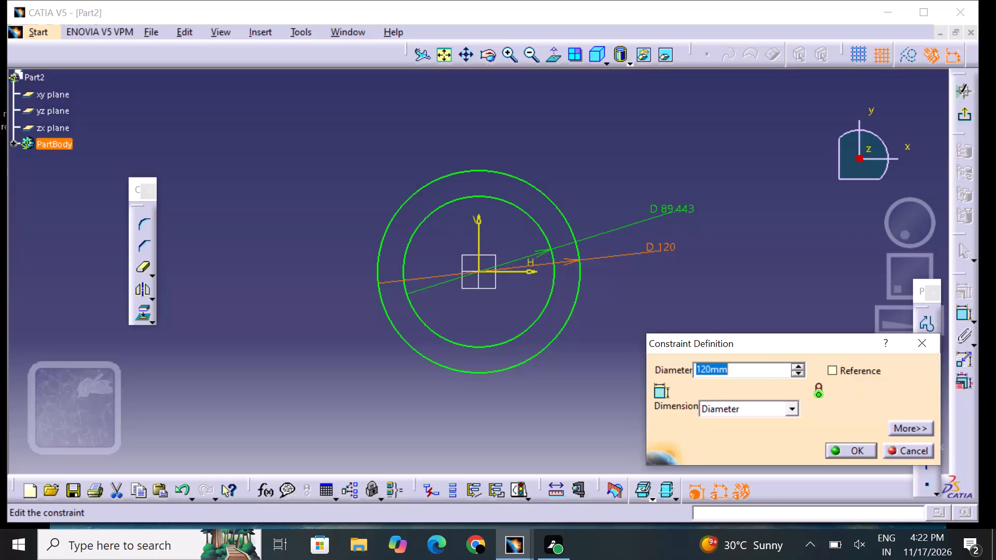
# Set the 120 mm circle's diameter to 79 mm and the 89.443 mm circle's diameter to 85 mm.
pyautogui.doubleClick(667, 250)
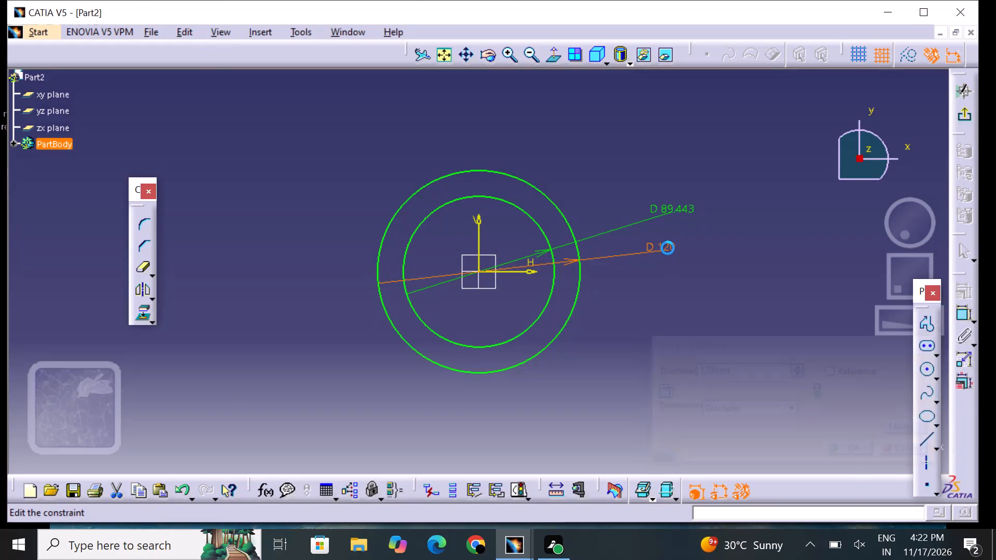
pyautogui.press('BackSpace')
pyautogui.write('79')
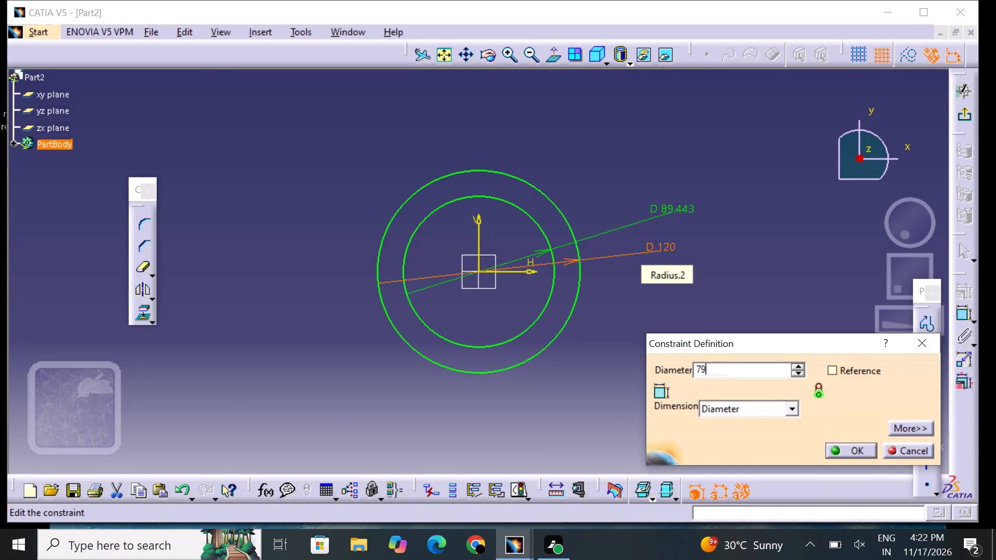
pyautogui.press('Return')
pyautogui.doubleClick(680, 212)
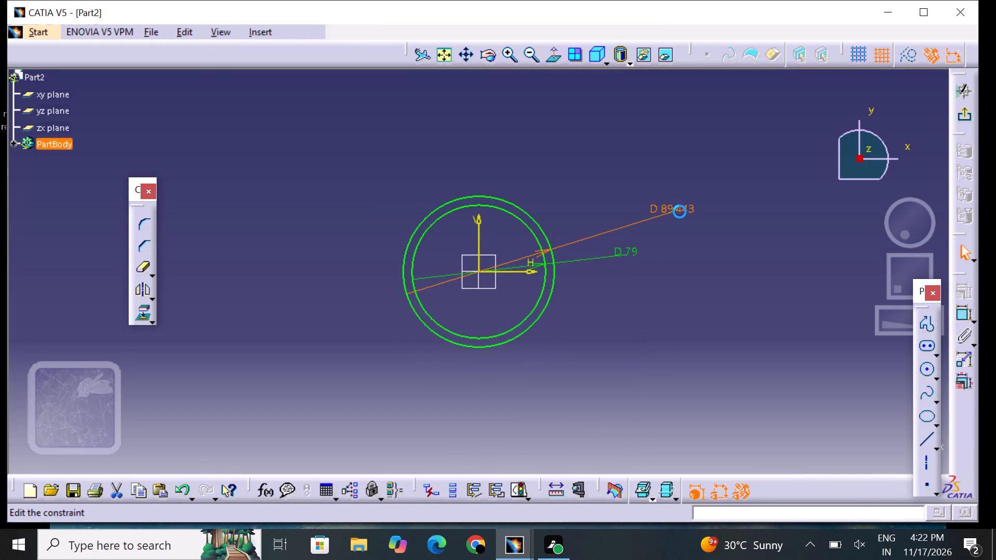
pyautogui.press('BackSpace')
pyautogui.write('85')
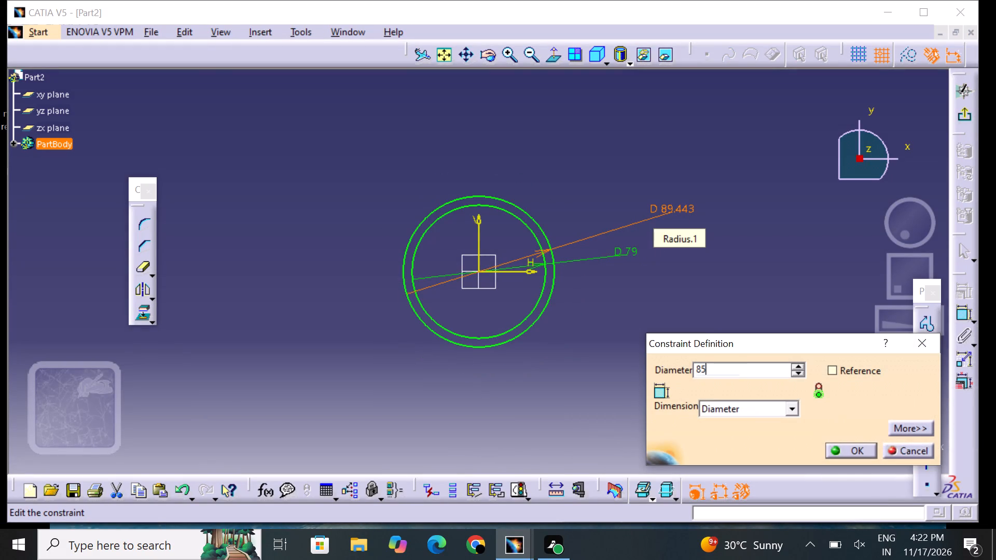
pyautogui.press('Return')
pyautogui.click(692, 253)
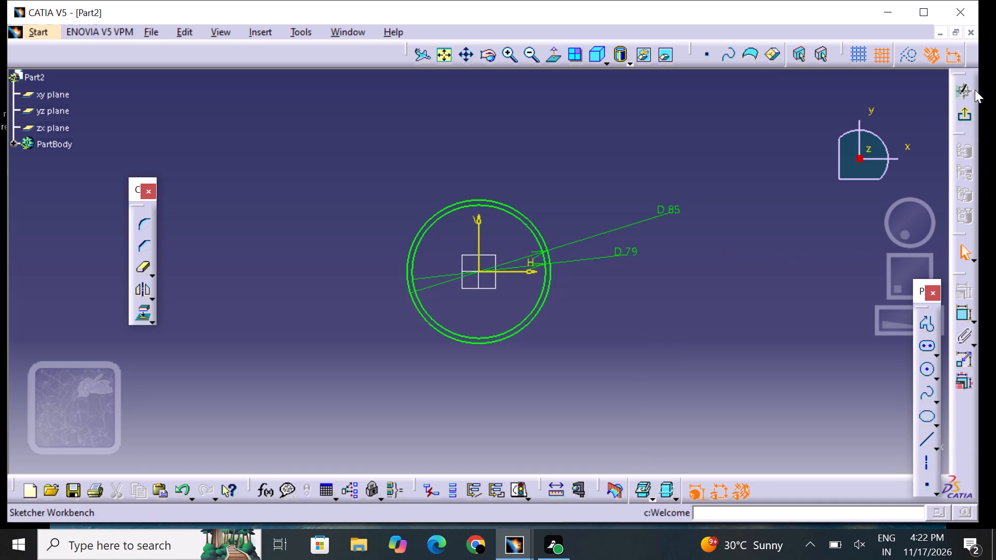
# Exit the sketch and pad the two-circle profile to a length of 4.3 mm.
pyautogui.click(966, 112)
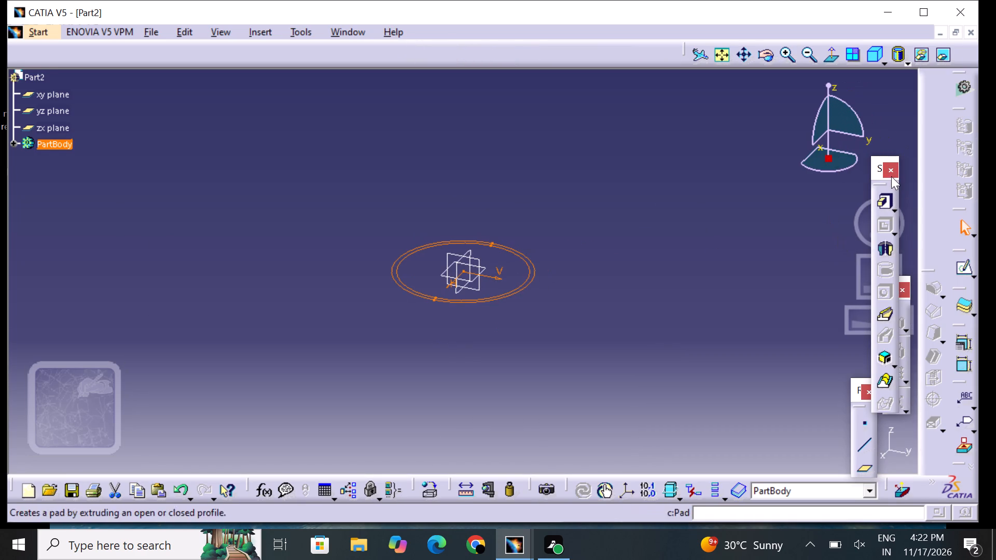
pyautogui.click(889, 207)
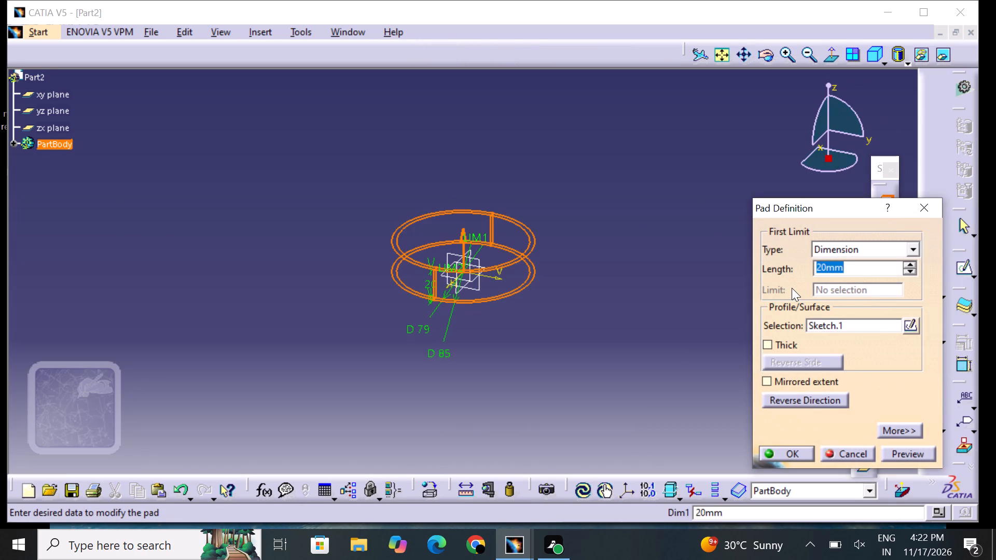
pyautogui.press('BackSpace')
pyautogui.write('4.3')
pyautogui.press('Return')
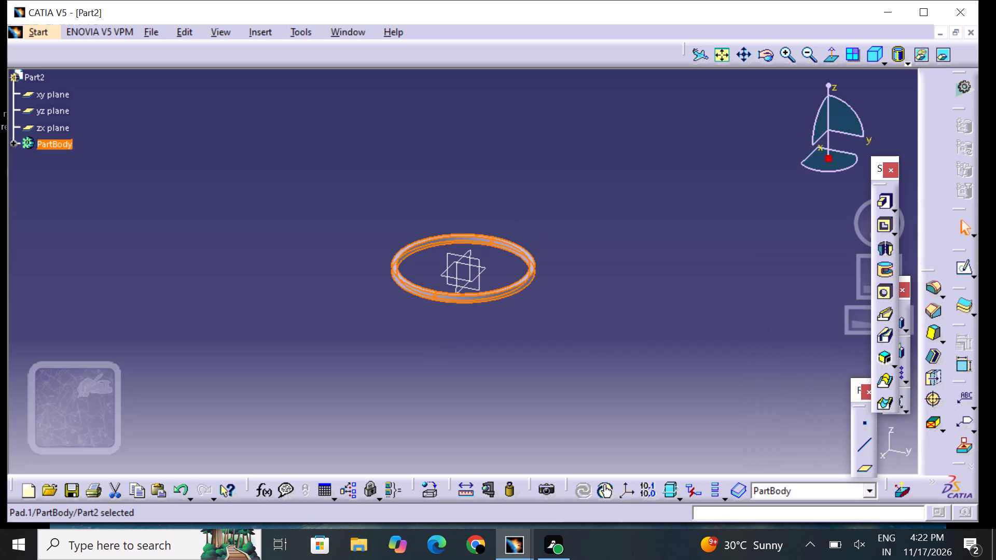
pyautogui.moveTo(777, 290); pyautogui.dragTo(752, 306)
# Change the PartBody's fill colour to dark green in its graphic properties.
pyautogui.click(49, 146)
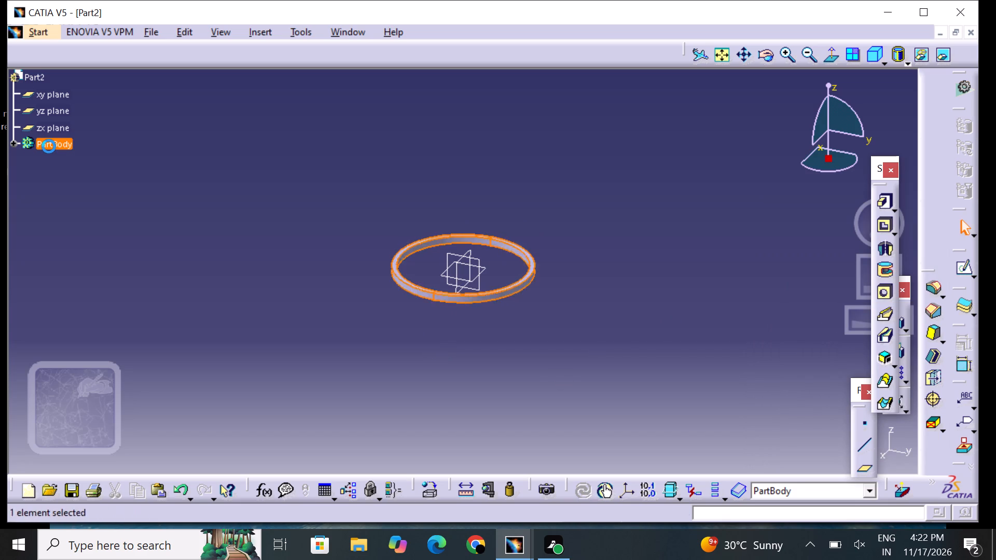
pyautogui.rightClick(49, 146)
pyautogui.click(97, 212)
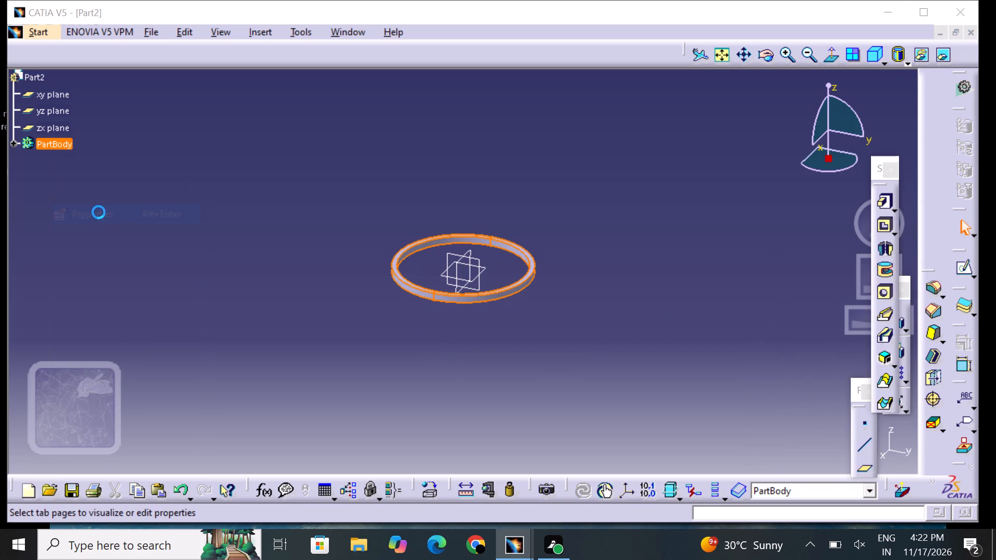
pyautogui.click(625, 110)
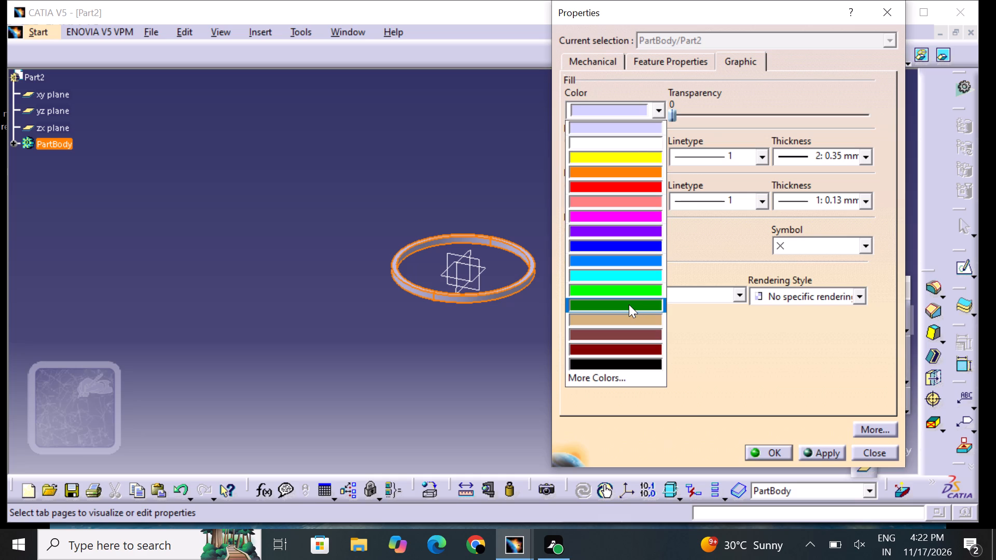
pyautogui.click(629, 304)
pyautogui.click(772, 451)
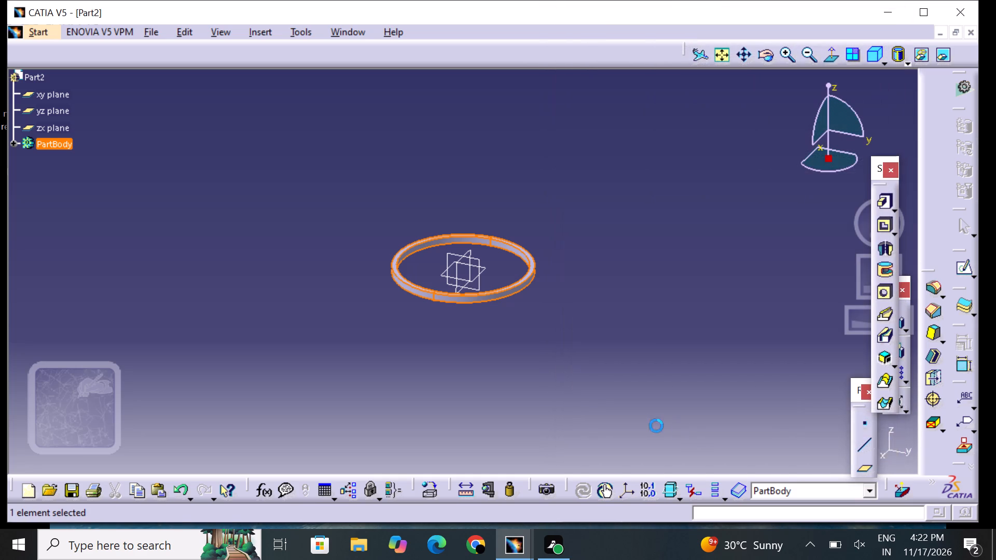
pyautogui.click(589, 399)
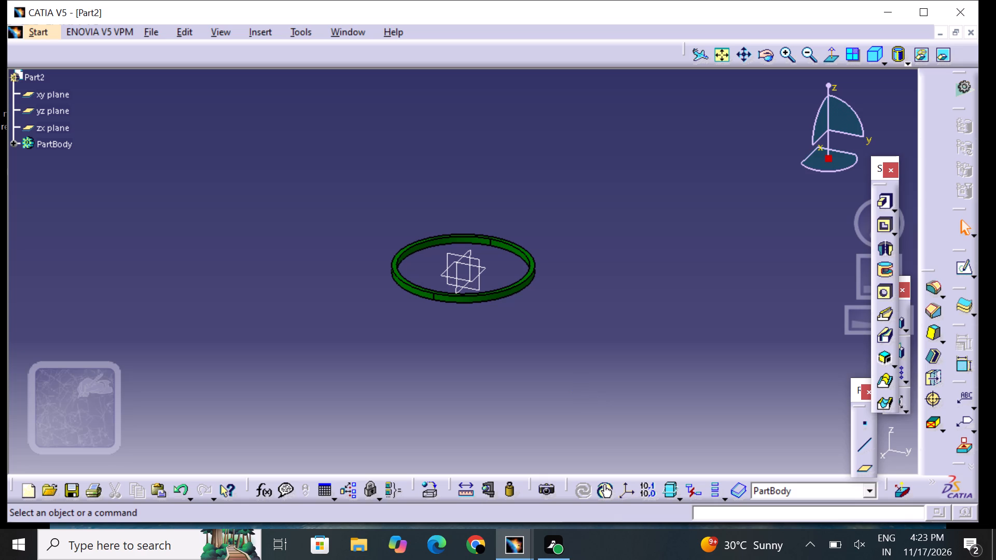
# Save the ring part to the Desktop as PISTON RING CONN in CATPart format.
pyautogui.write('PI')
pyautogui.write('ST')
pyautogui.hotkey('ctrl', 's')
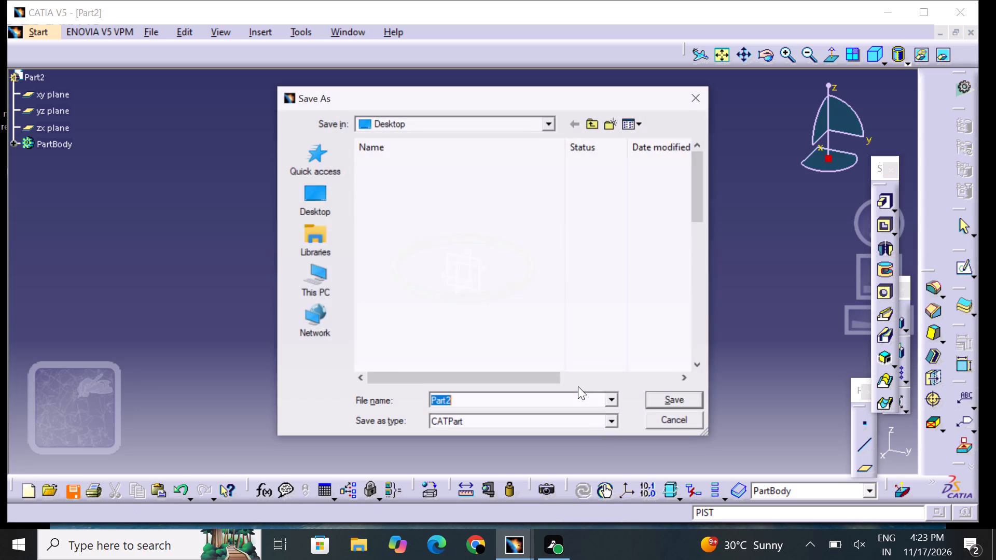
pyautogui.press('BackSpace')
pyautogui.write('PISTON RING CONN')
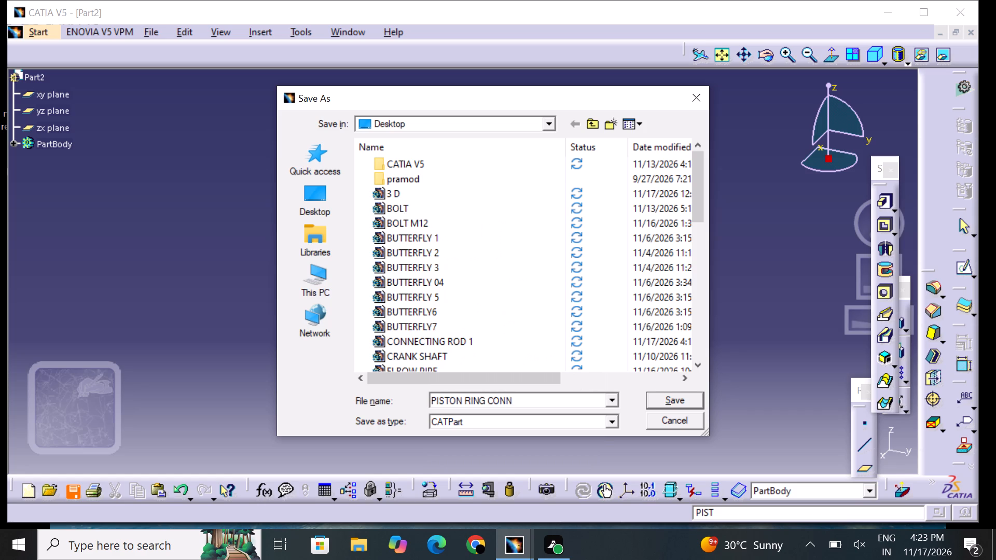
pyautogui.click(666, 394)
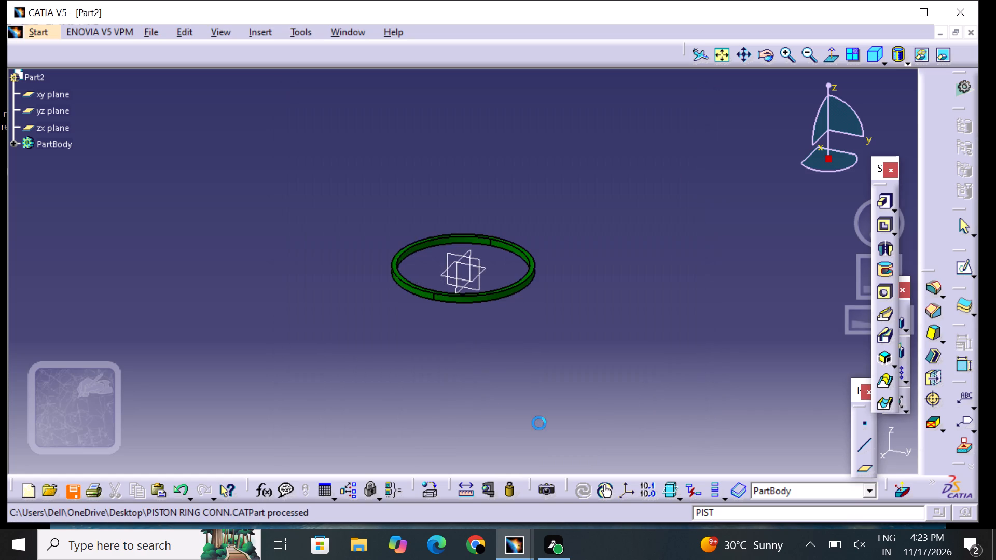
pyautogui.click(488, 402)
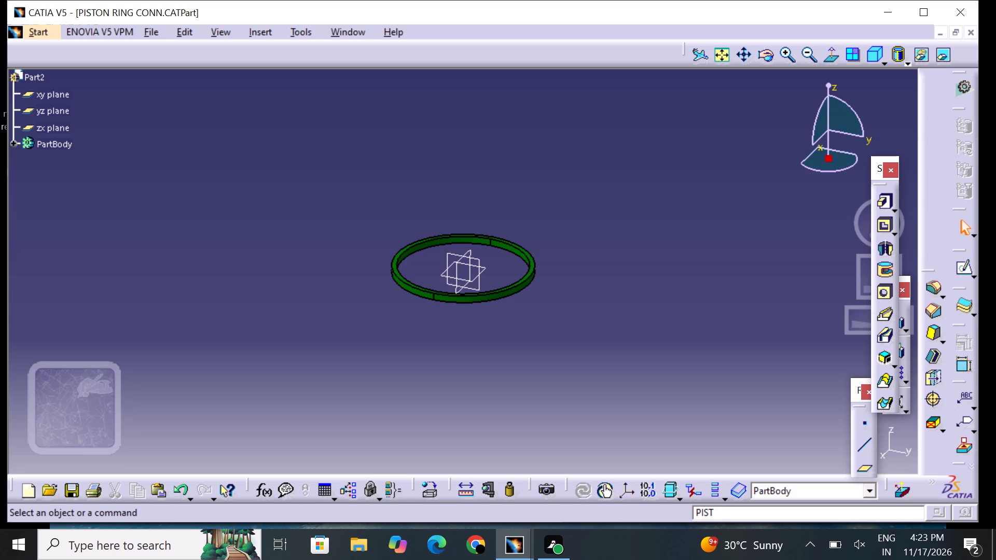
# Create a new part document named Part3 with hybrid design enabled.
pyautogui.click(148, 34)
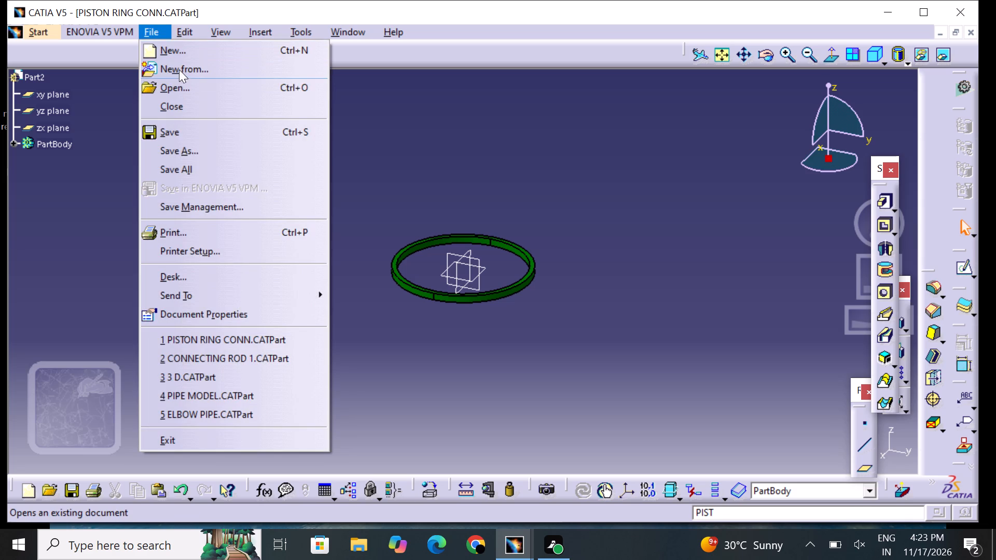
pyautogui.click(183, 56)
pyautogui.write('PART3')
pyautogui.press('Return')
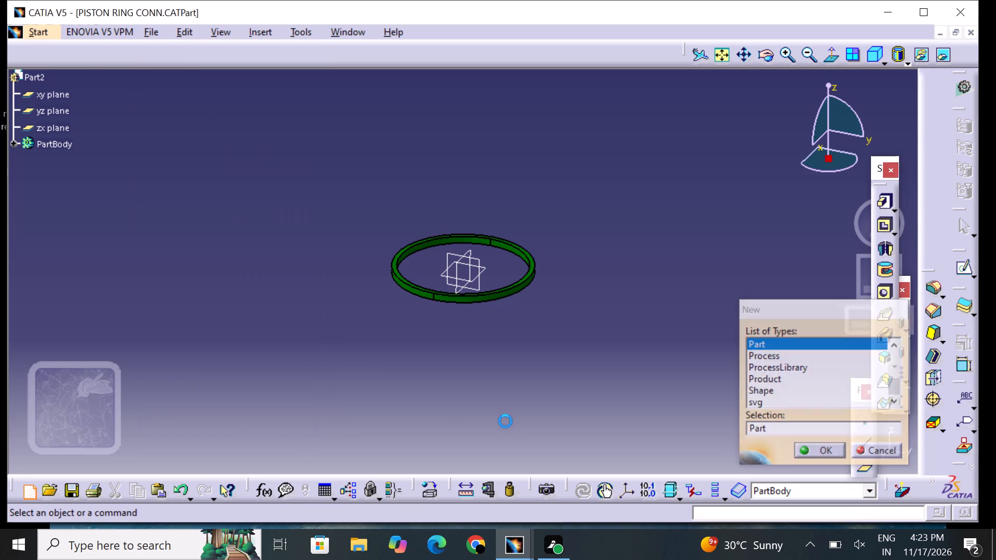
pyautogui.click(836, 437)
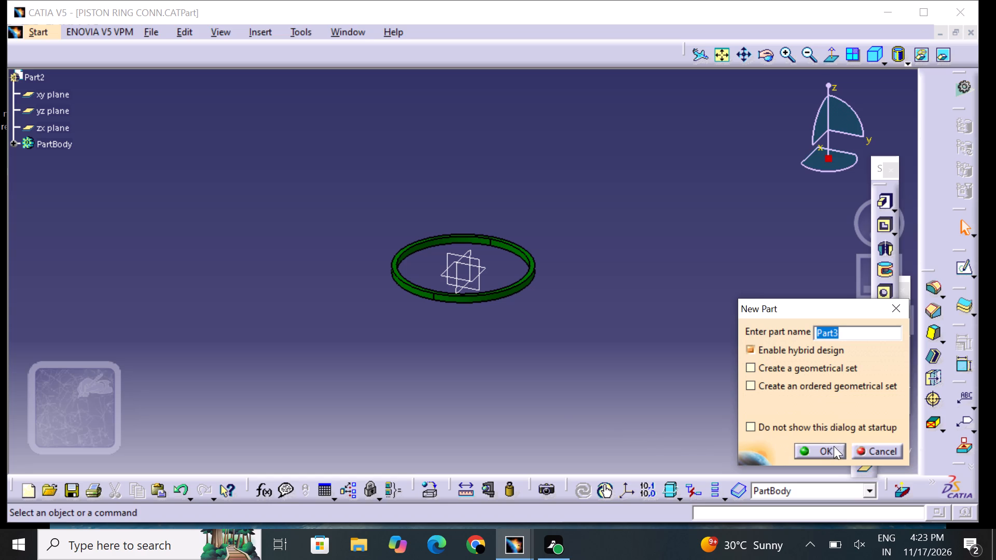
pyautogui.click(833, 446)
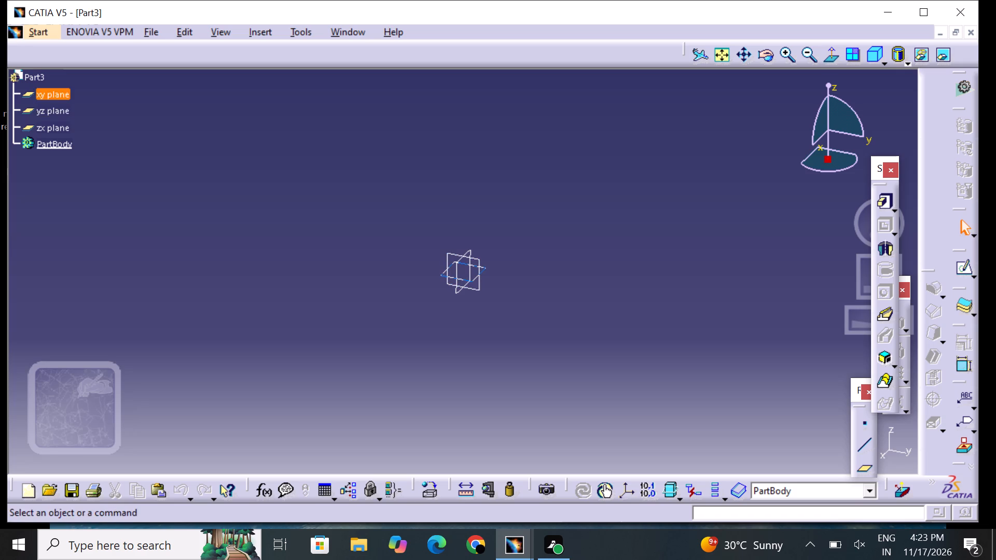
# Sketch a circle about 102 mm in diameter on the yz plane, centred on the origin.
pyautogui.click(50, 108)
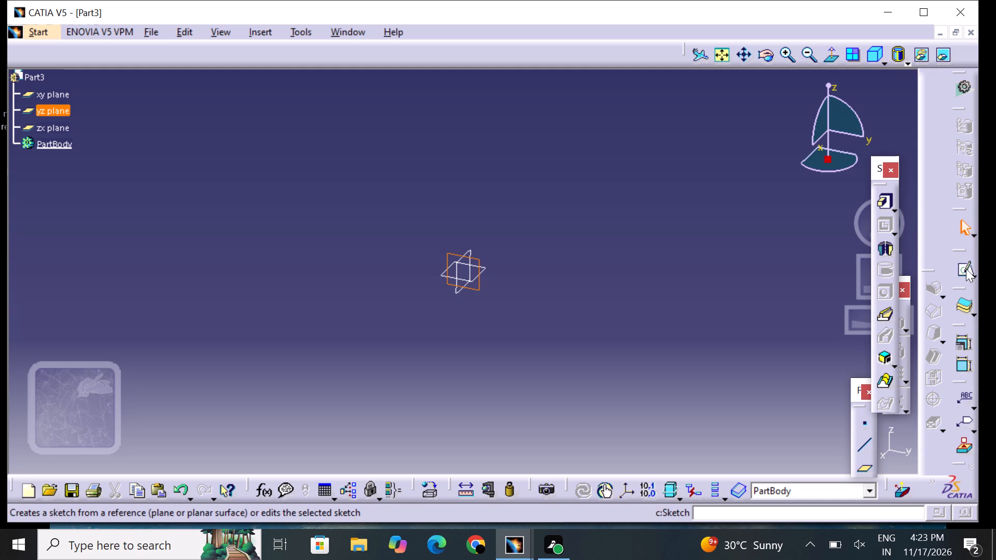
pyautogui.click(963, 271)
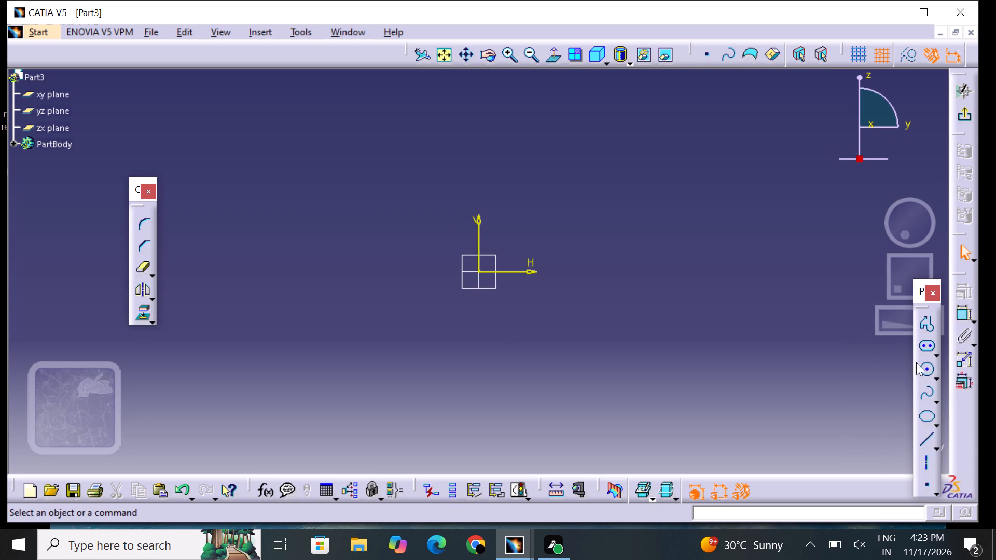
pyautogui.click(922, 371)
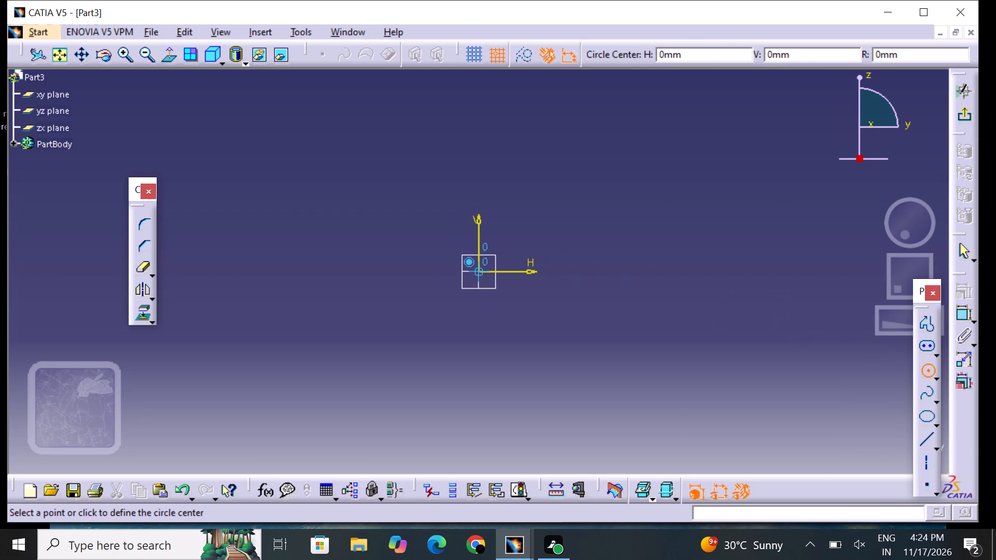
pyautogui.click(478, 273)
pyautogui.click(561, 248)
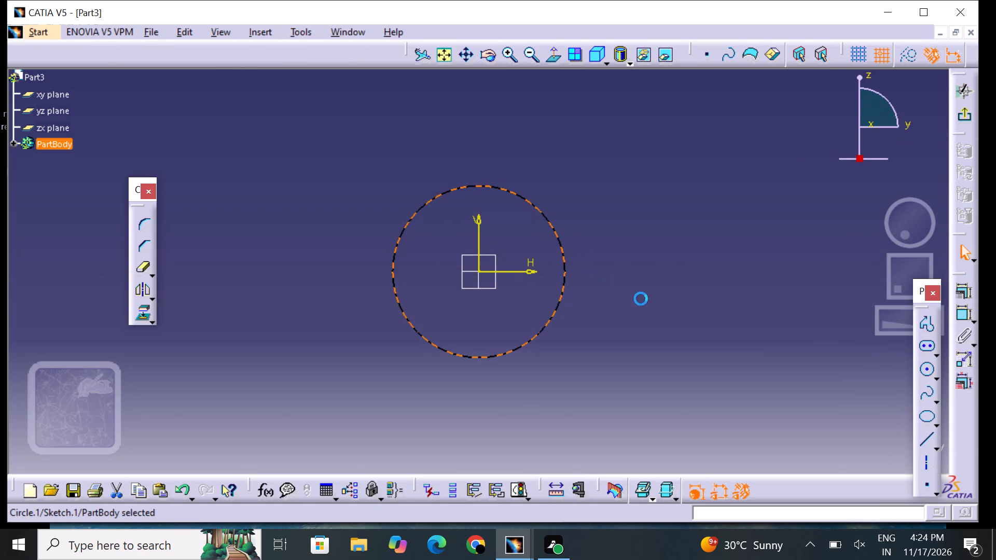
pyautogui.click(656, 303)
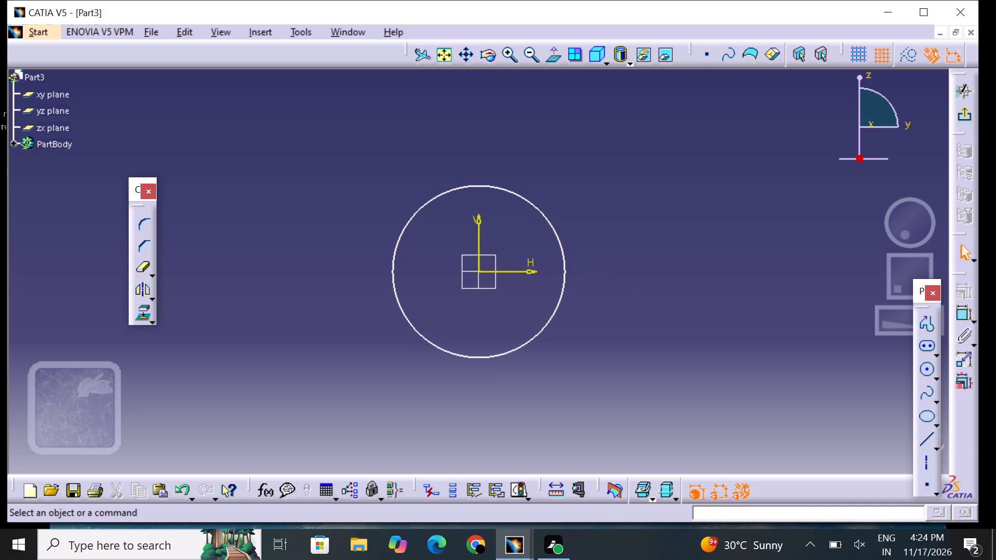
# Add a diameter dimension to the circle and set it to 33.8 mm.
pyautogui.click(956, 327)
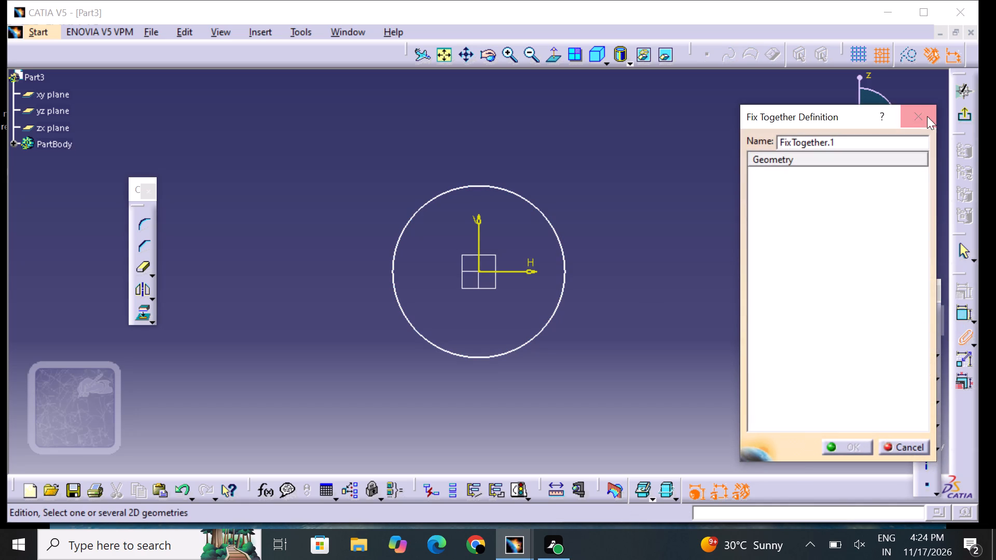
pyautogui.click(924, 115)
pyautogui.click(958, 310)
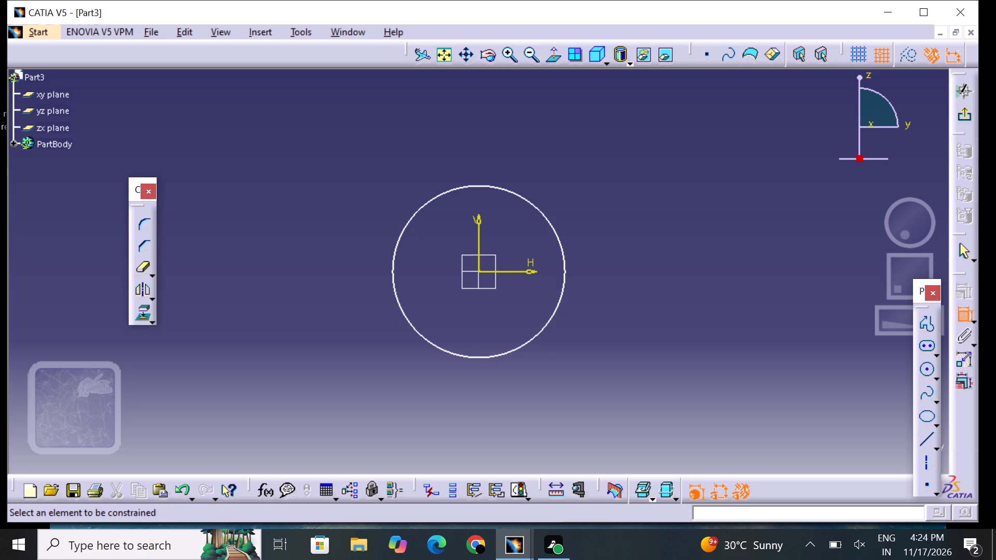
pyautogui.click(560, 240)
pyautogui.click(603, 232)
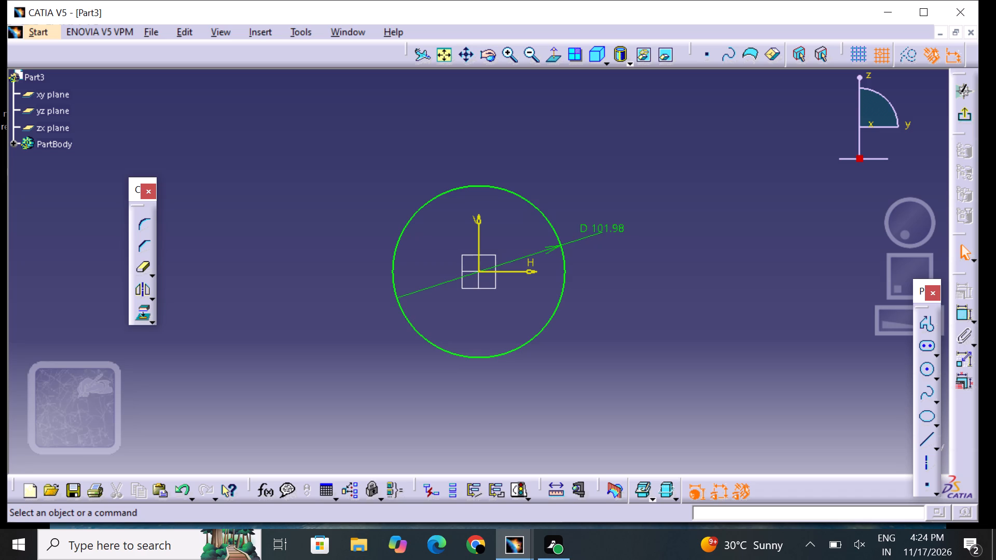
pyautogui.doubleClick(604, 232)
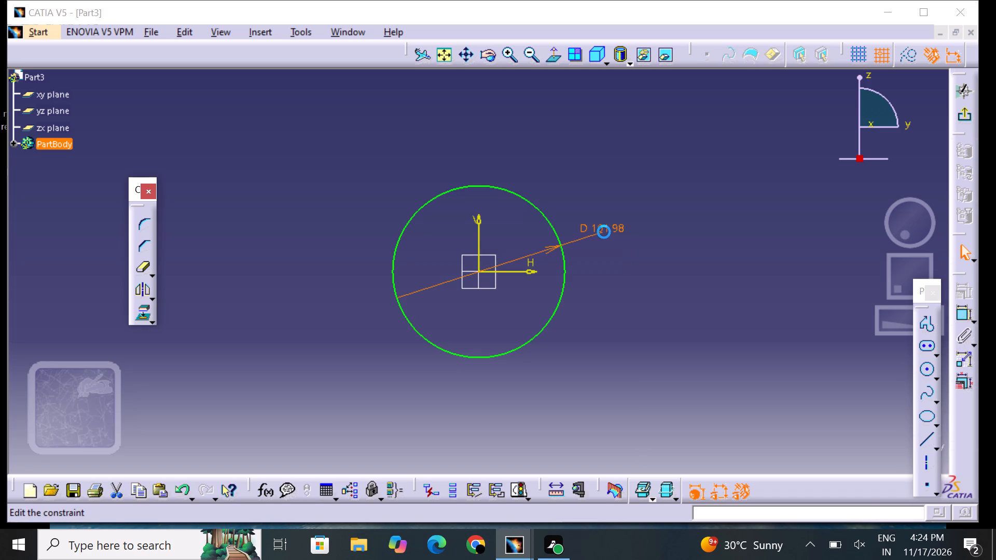
pyautogui.press('BackSpace')
pyautogui.write('33.8')
pyautogui.press('Return')
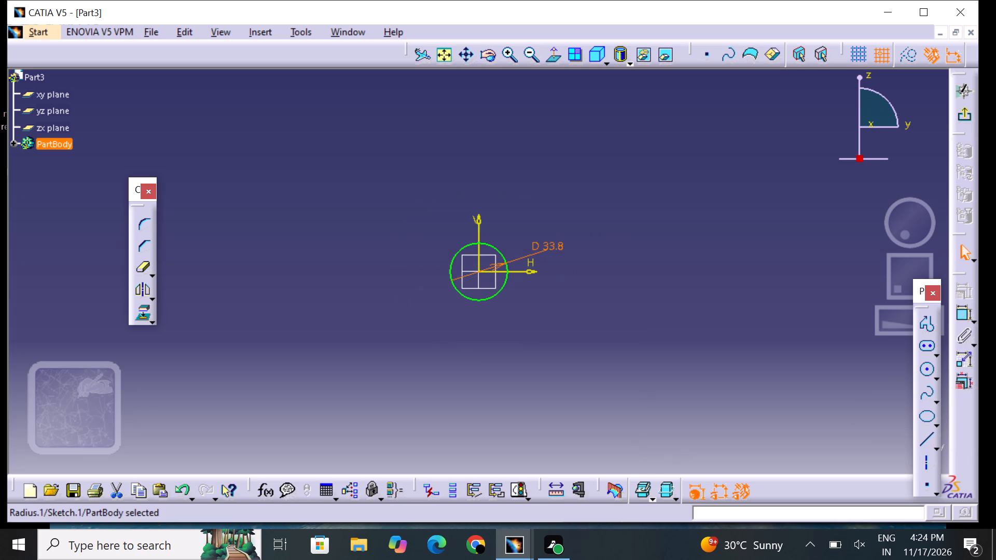
pyautogui.click(669, 284)
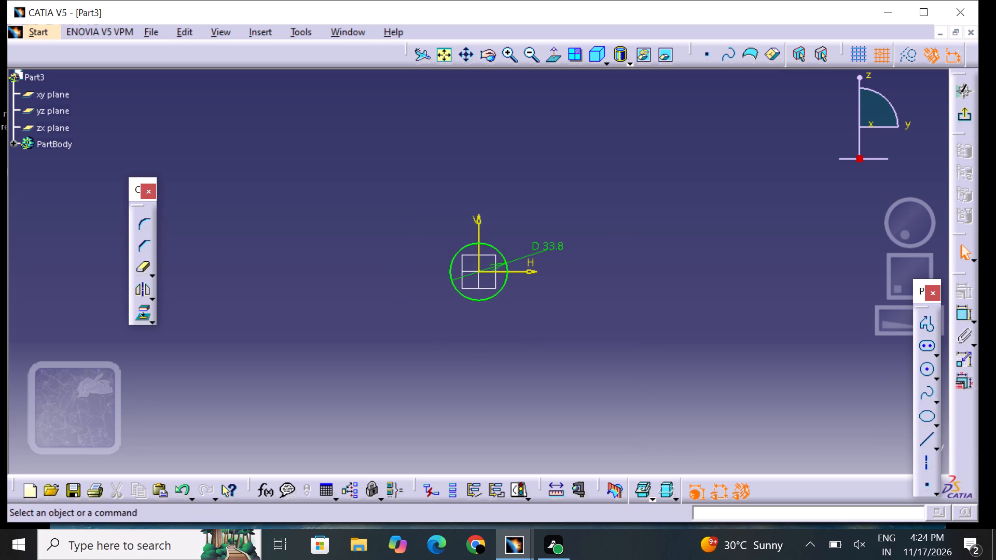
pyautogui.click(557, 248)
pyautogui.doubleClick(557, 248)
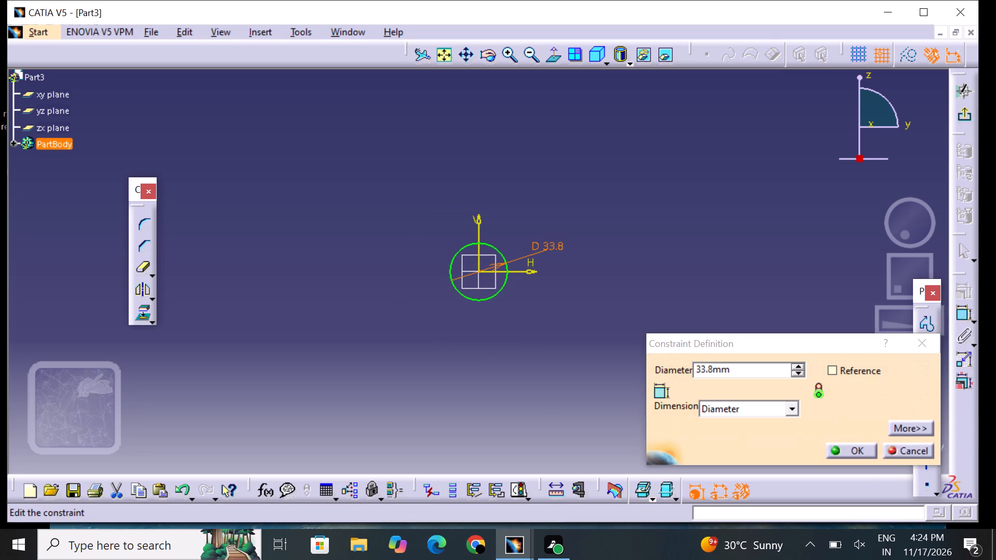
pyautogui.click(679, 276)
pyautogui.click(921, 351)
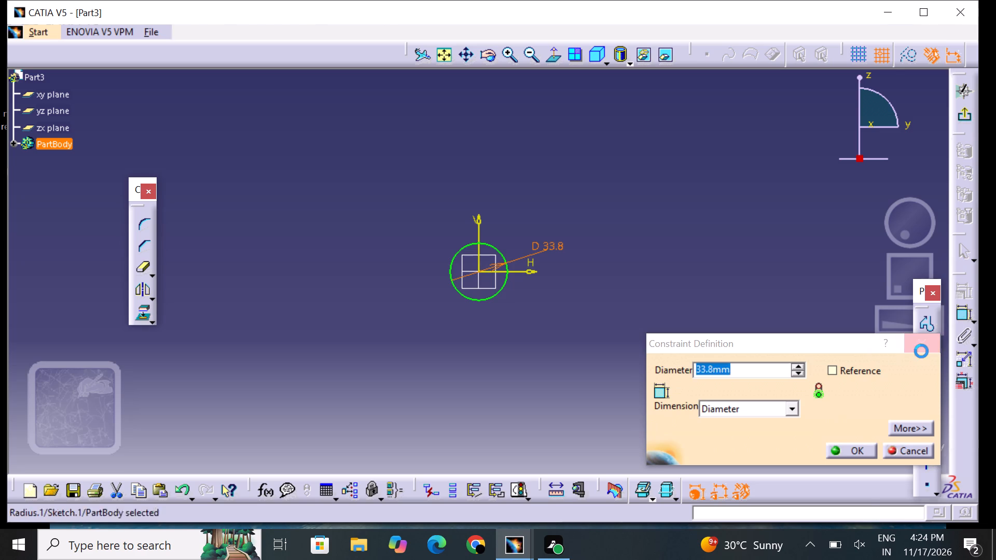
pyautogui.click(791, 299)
# Exit the sketch and extrude the circle with a Pad to a length of 82 mm.
pyautogui.click(972, 124)
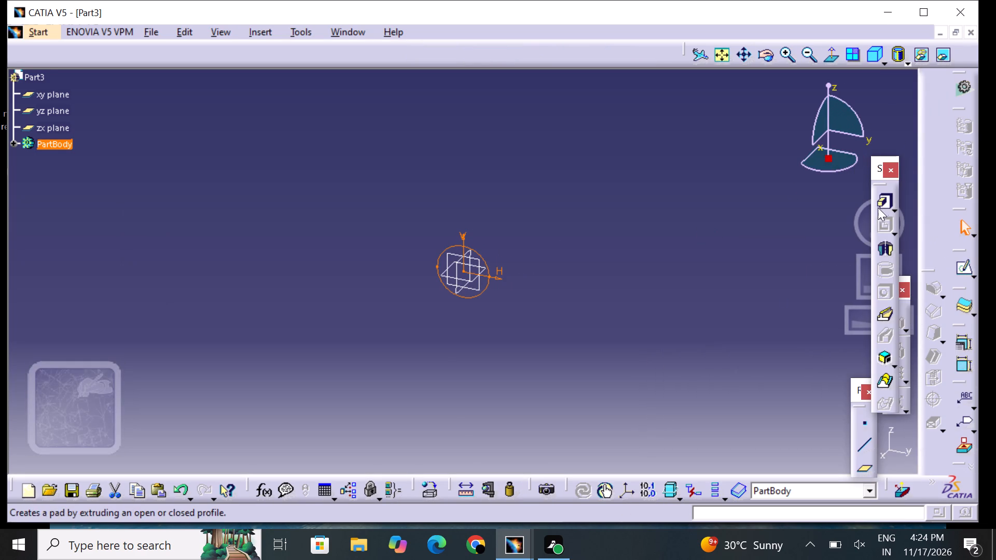
pyautogui.click(880, 205)
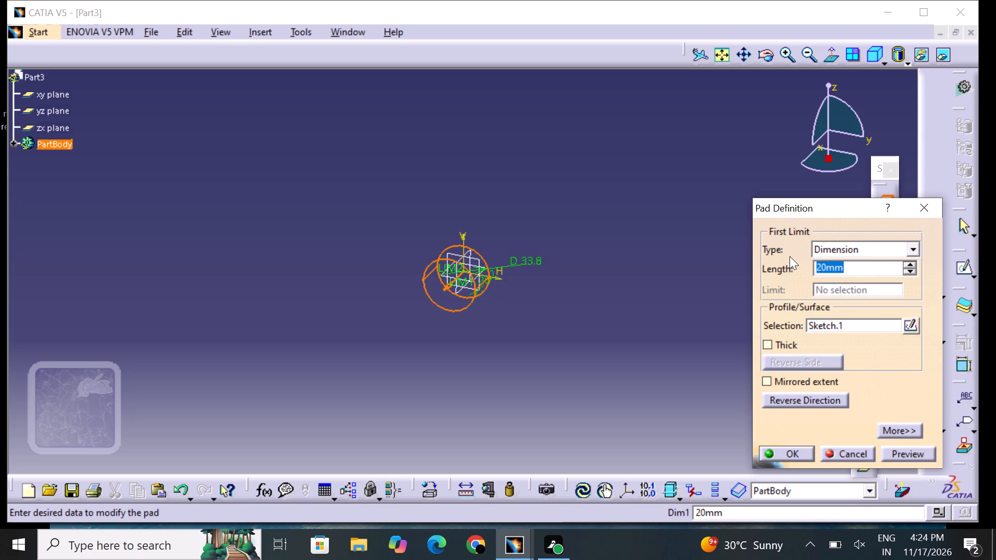
pyautogui.press('BackSpace')
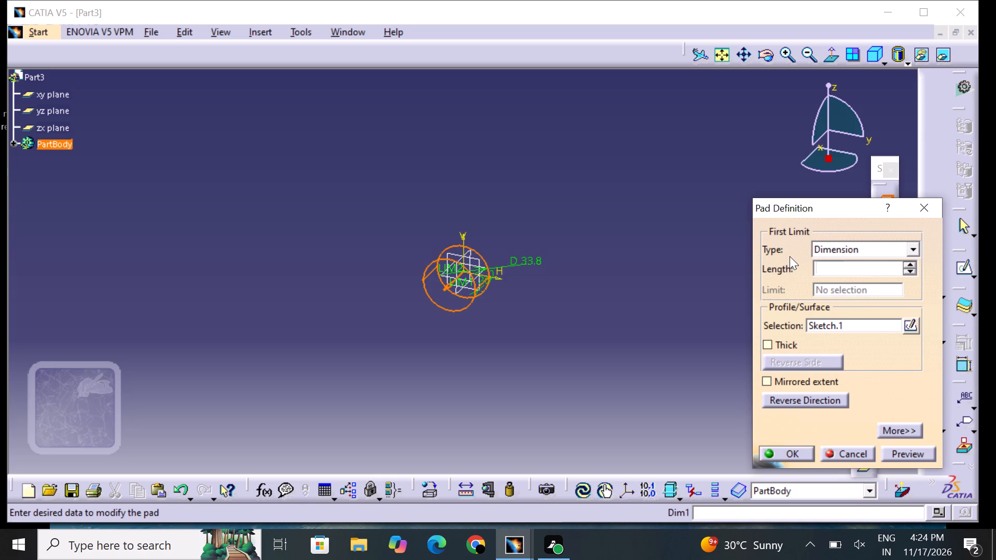
pyautogui.write('82')
pyautogui.press('Return')
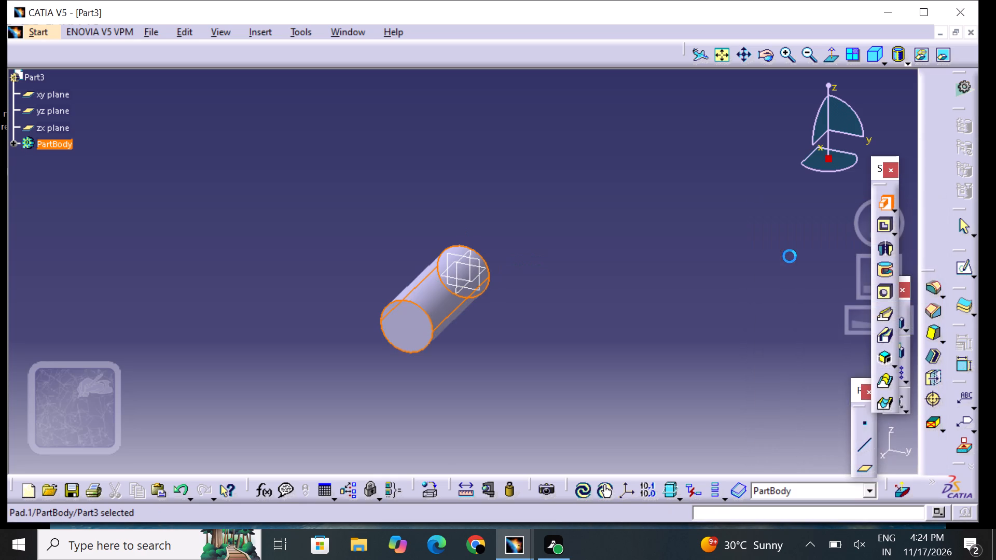
pyautogui.click(622, 388)
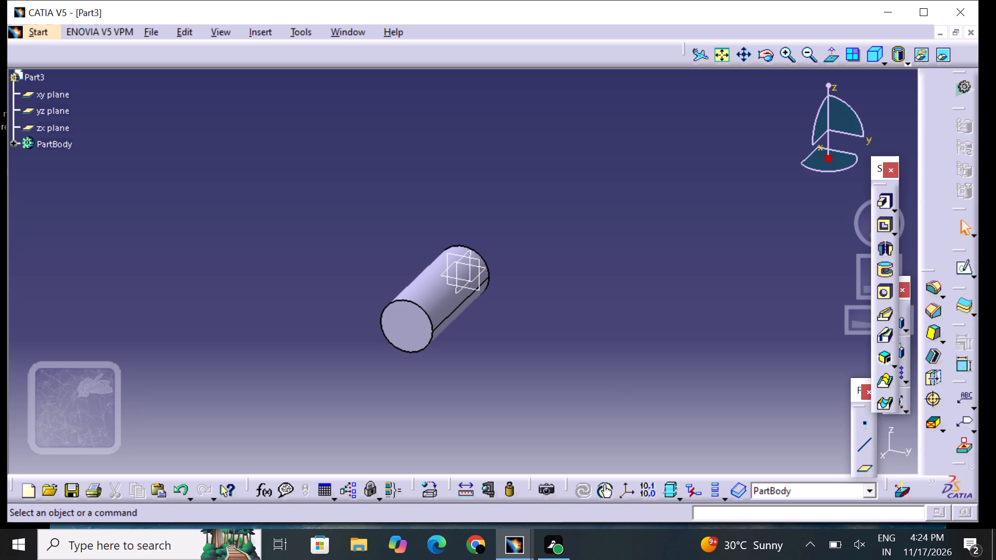
# Chamfer both circular ends of the cylinder with a length of 2 mm and an angle of 45 degrees.
pyautogui.moveTo(514, 363); pyautogui.dragTo(514, 334, button='middle')
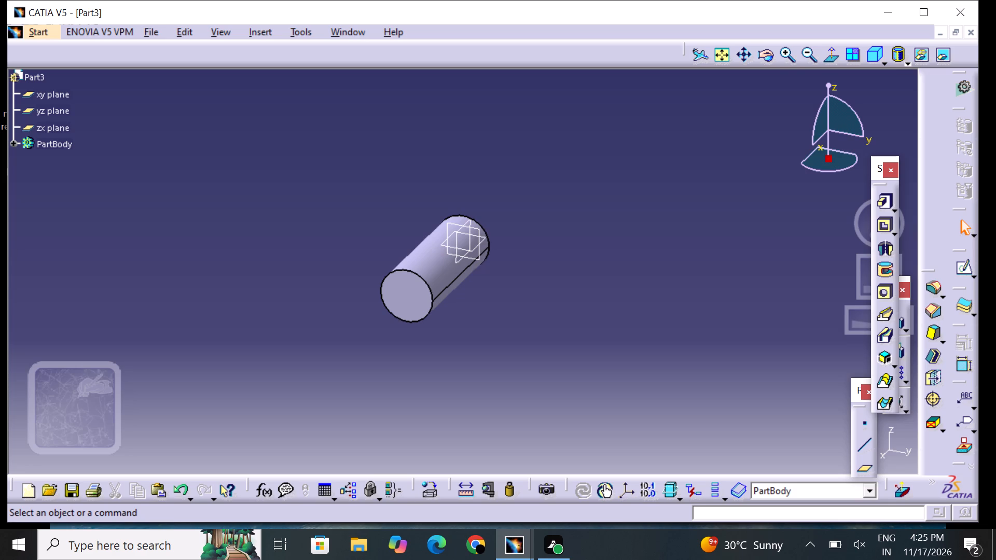
pyautogui.click(783, 60)
pyautogui.moveTo(518, 203); pyautogui.dragTo(551, 197, button='middle')
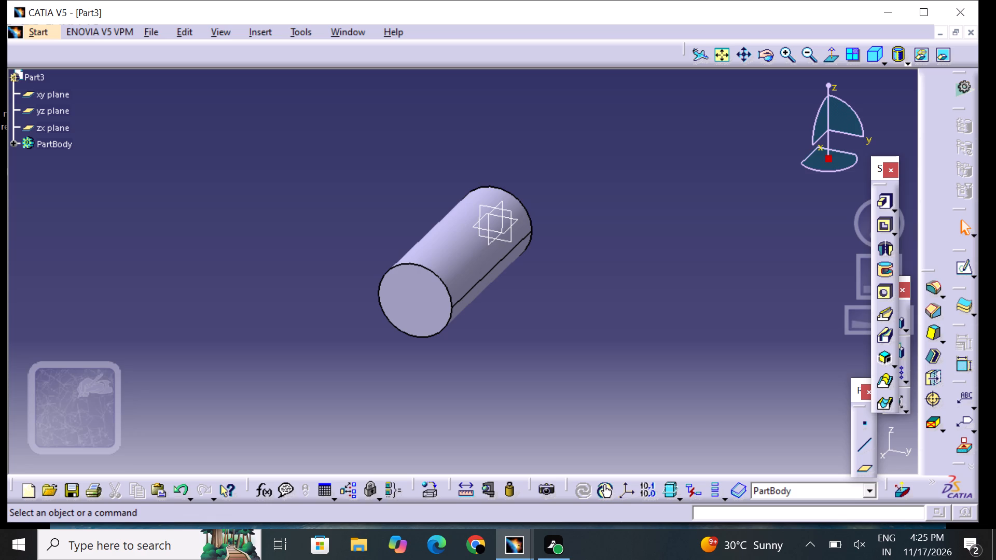
pyautogui.click(942, 313)
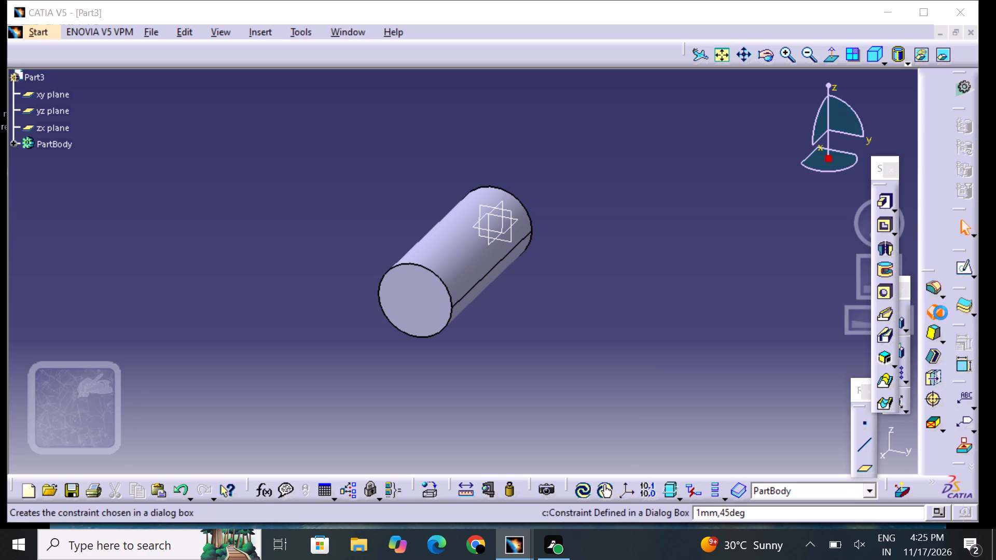
pyautogui.click(424, 271)
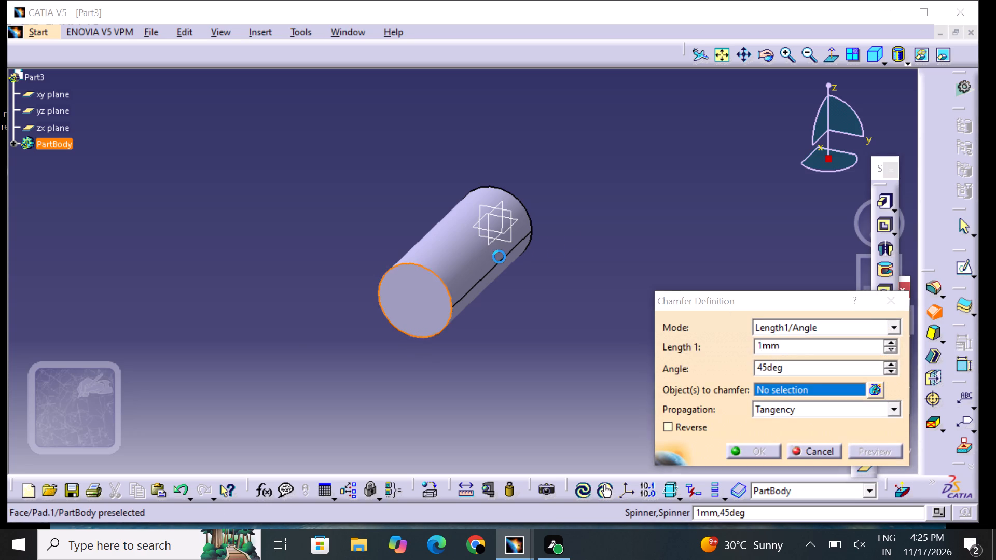
pyautogui.moveTo(578, 233); pyautogui.dragTo(523, 271, button='middle')
pyautogui.moveTo(578, 234); pyautogui.dragTo(523, 271, button='right')
pyautogui.click(523, 235)
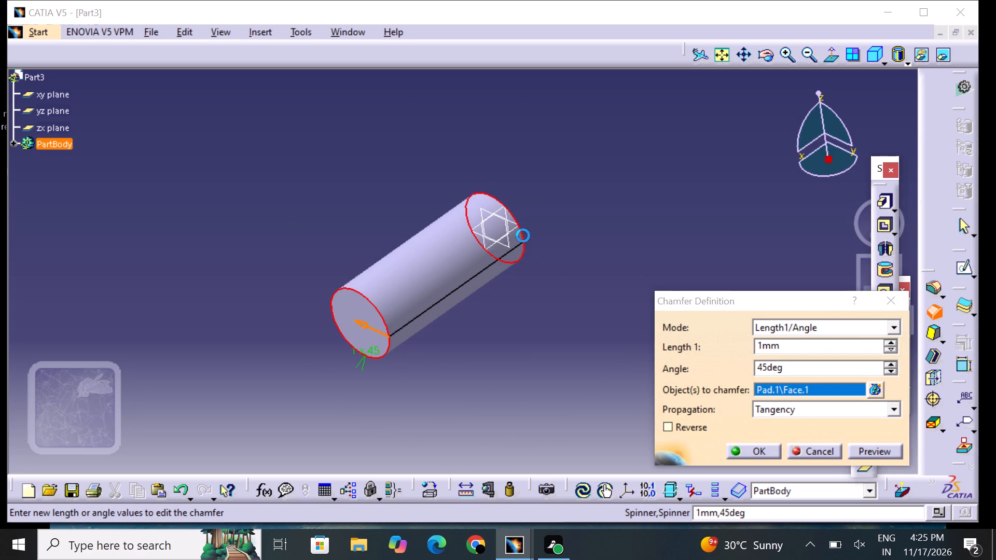
pyautogui.press('BackSpace')
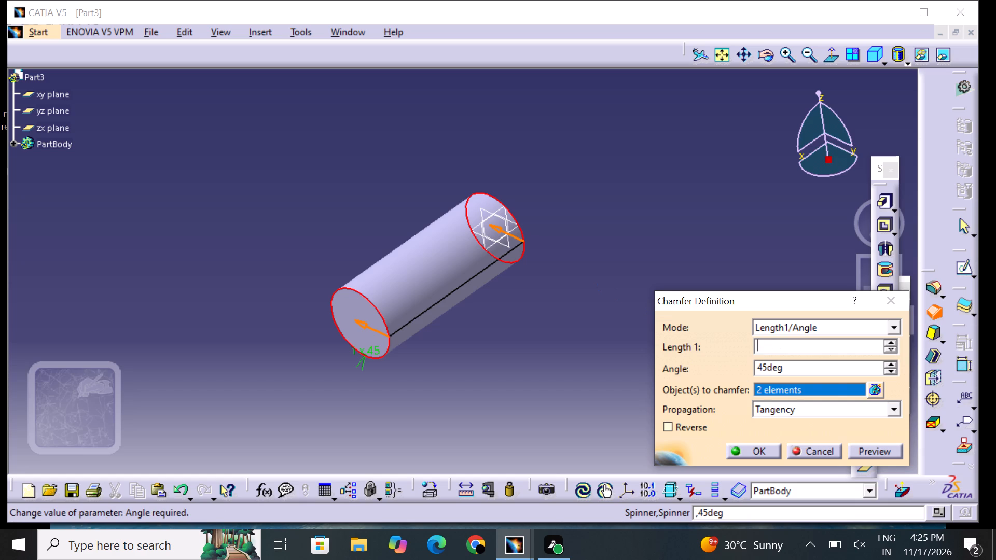
pyautogui.press('2')
pyautogui.click(757, 447)
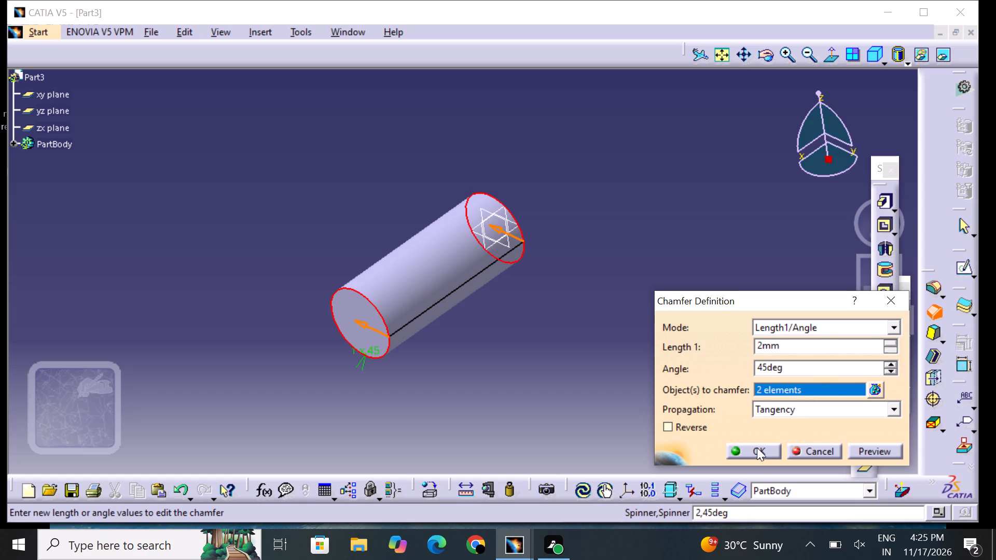
pyautogui.click(627, 404)
# Examine the chamfered cylinder from several angles.
pyautogui.moveTo(546, 387); pyautogui.dragTo(546, 367, button='middle')
pyautogui.moveTo(549, 387); pyautogui.dragTo(546, 367, button='right')
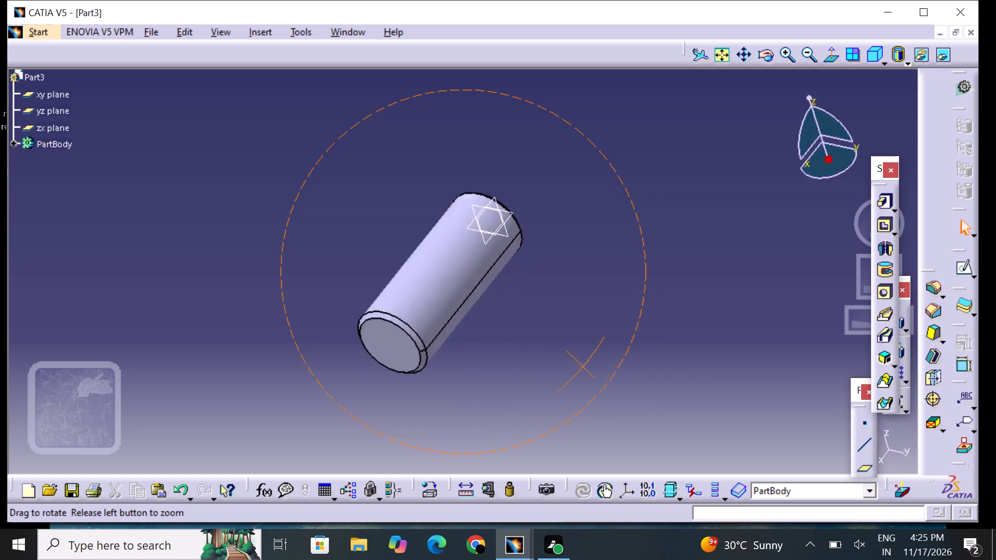
pyautogui.moveTo(546, 367); pyautogui.dragTo(523, 355, button='right')
pyautogui.moveTo(546, 367); pyautogui.dragTo(523, 355, button='middle')
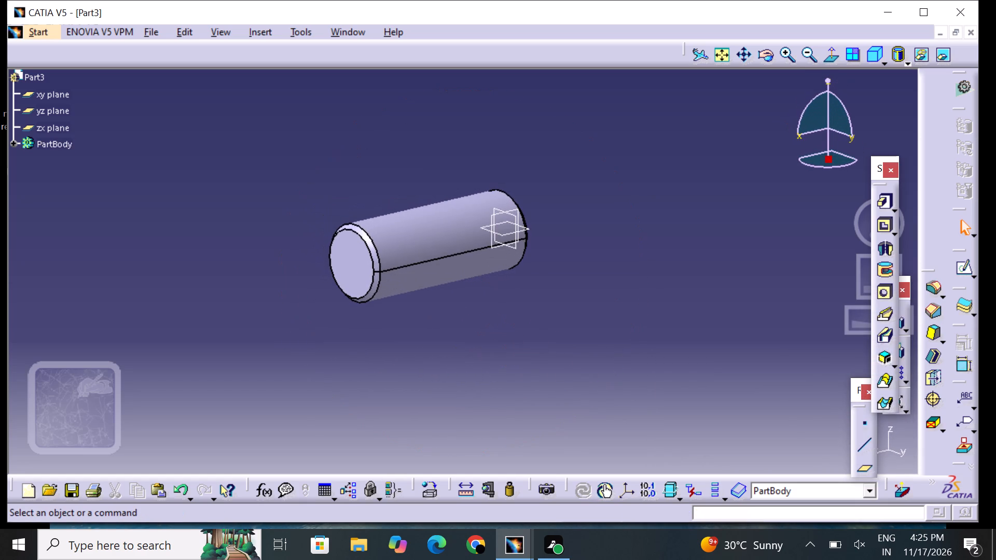
pyautogui.moveTo(409, 375); pyautogui.dragTo(500, 192, button='middle')
pyautogui.moveTo(409, 375); pyautogui.dragTo(500, 192, button='right')
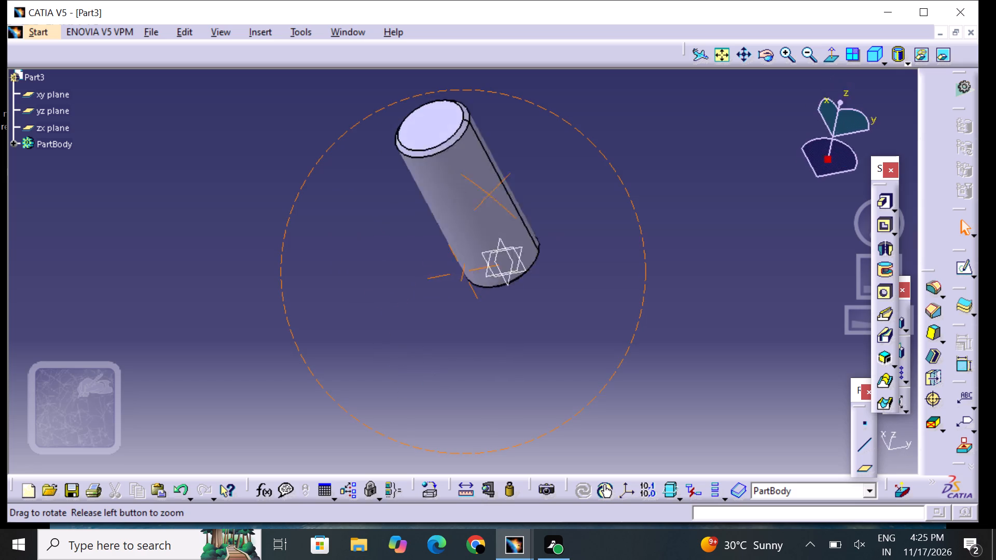
pyautogui.moveTo(500, 192); pyautogui.dragTo(587, 198, button='middle')
pyautogui.moveTo(500, 192); pyautogui.dragTo(587, 198, button='right')
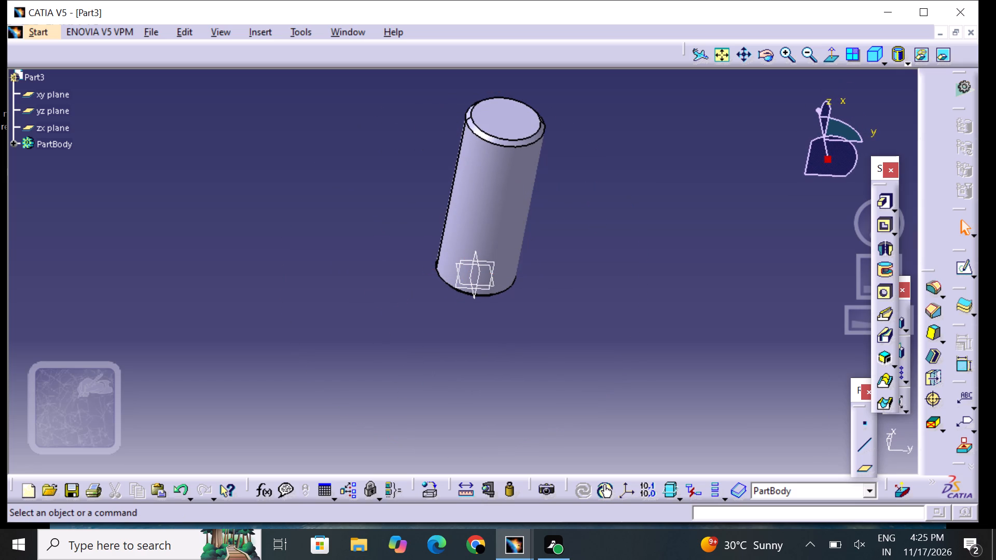
# Set the fill colour of the PartBody to cyan in its graphic properties.
pyautogui.click(56, 144)
pyautogui.rightClick(56, 144)
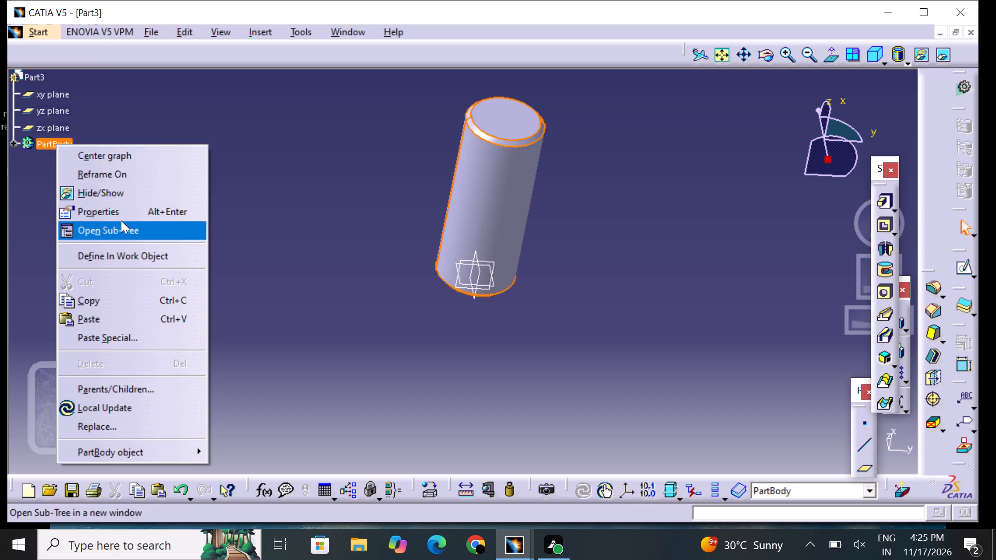
pyautogui.click(121, 220)
pyautogui.click(878, 121)
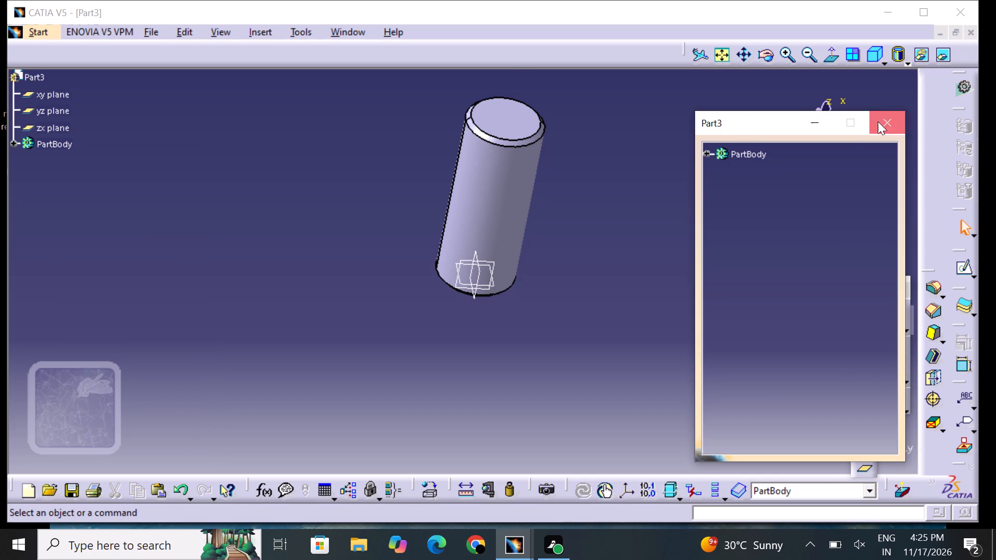
pyautogui.click(47, 141)
pyautogui.rightClick(47, 141)
pyautogui.click(126, 206)
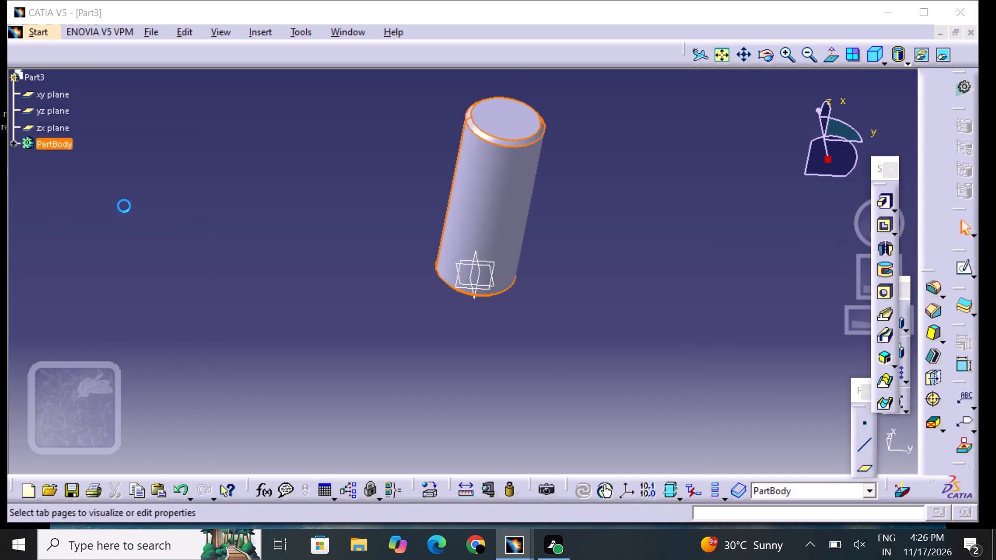
pyautogui.click(592, 95)
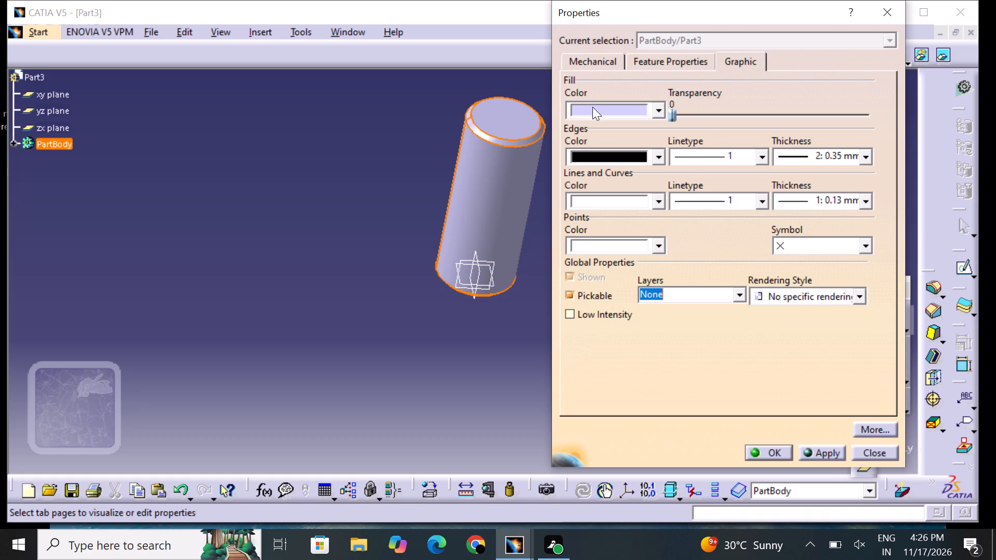
pyautogui.click(592, 107)
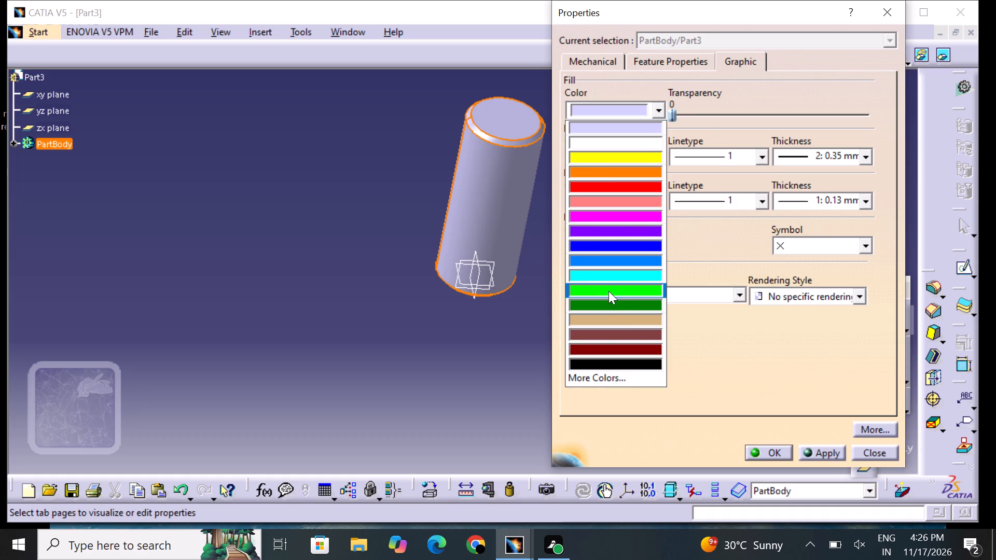
pyautogui.click(611, 273)
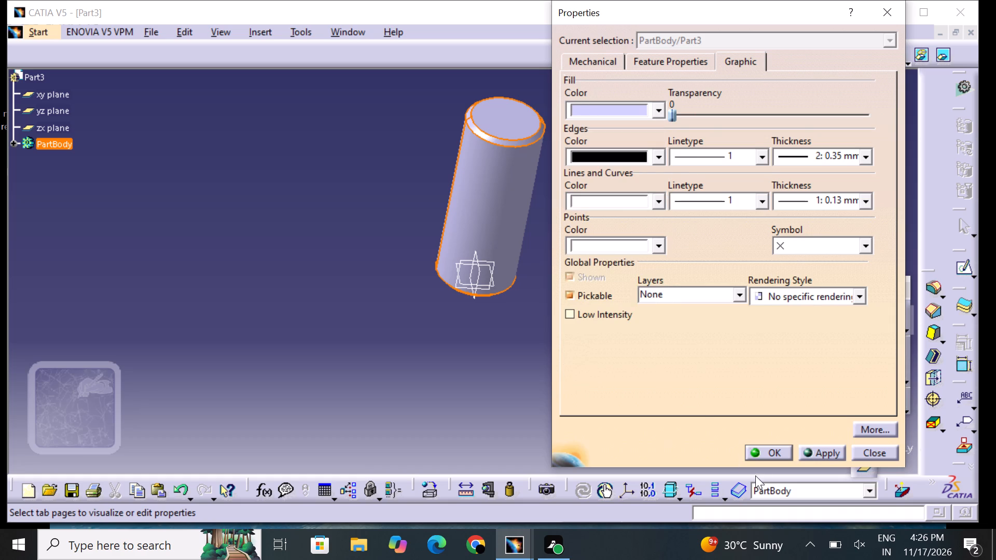
pyautogui.click(769, 449)
pyautogui.click(599, 412)
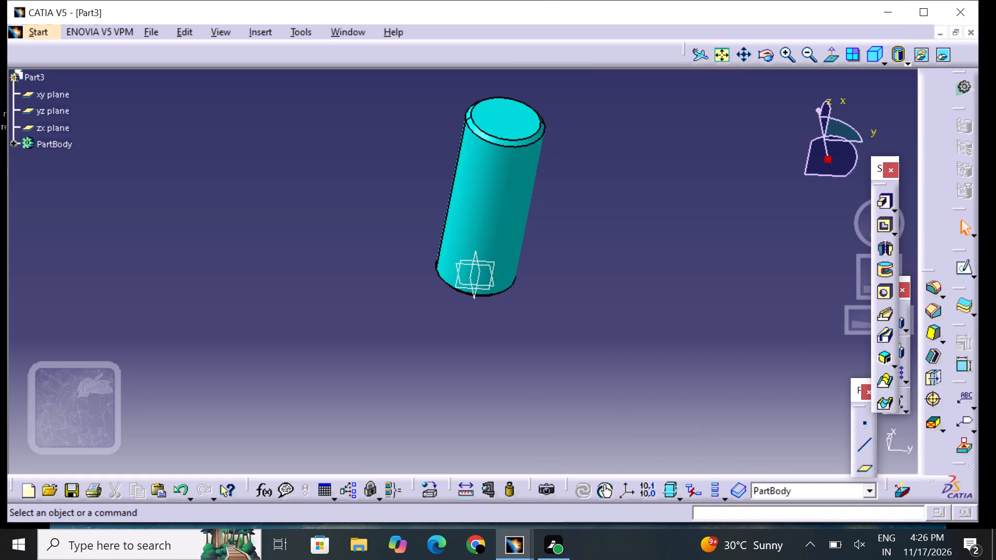
# Save the cylinder part to the Desktop as PISTON PIN CONNECTING ROD in CATPart format.
pyautogui.moveTo(579, 341); pyautogui.dragTo(497, 290, button='middle')
pyautogui.moveTo(579, 338); pyautogui.dragTo(496, 291, button='right')
pyautogui.scroll(1, 497, 291)
pyautogui.moveTo(504, 291); pyautogui.dragTo(504, 363, button='middle')
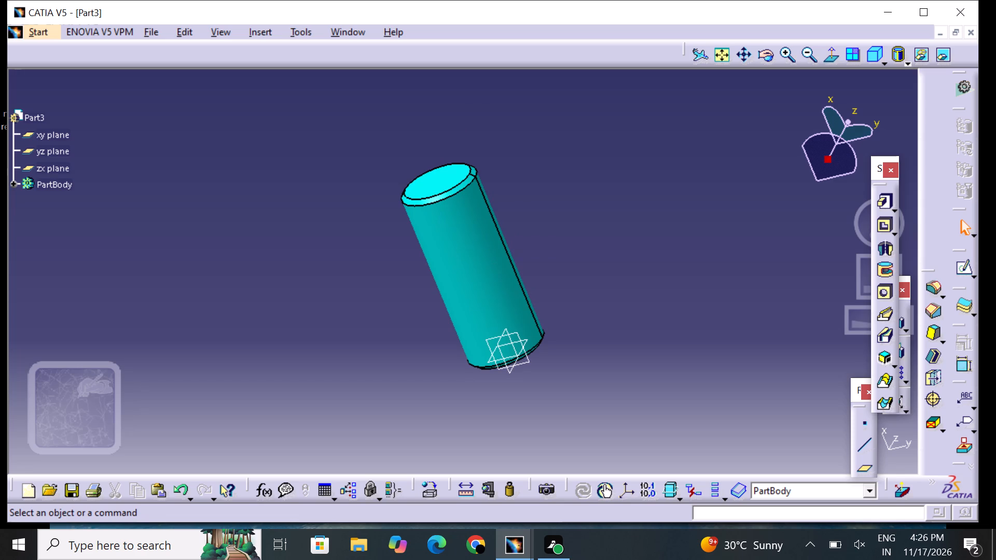
pyautogui.hotkey('ctrl', 's')
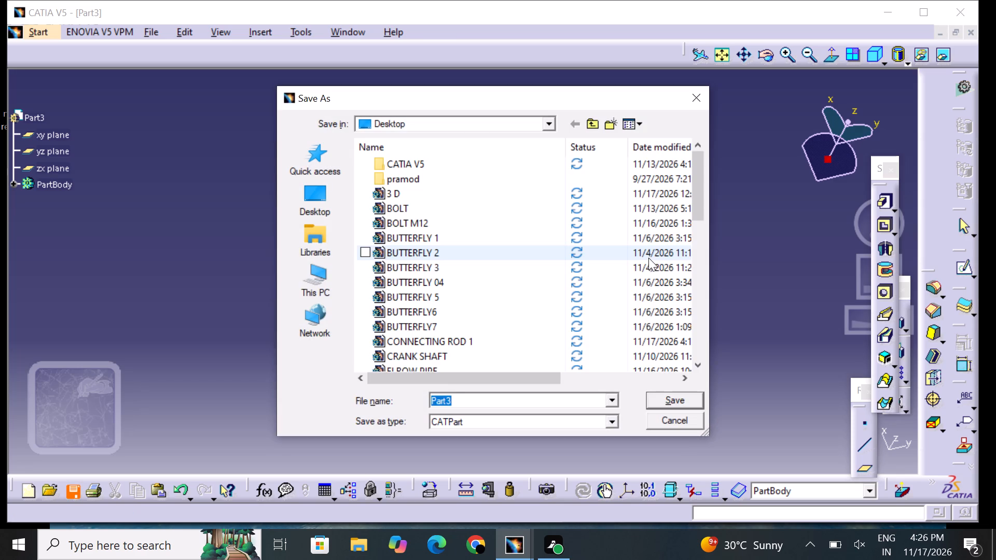
pyautogui.press('BackSpace')
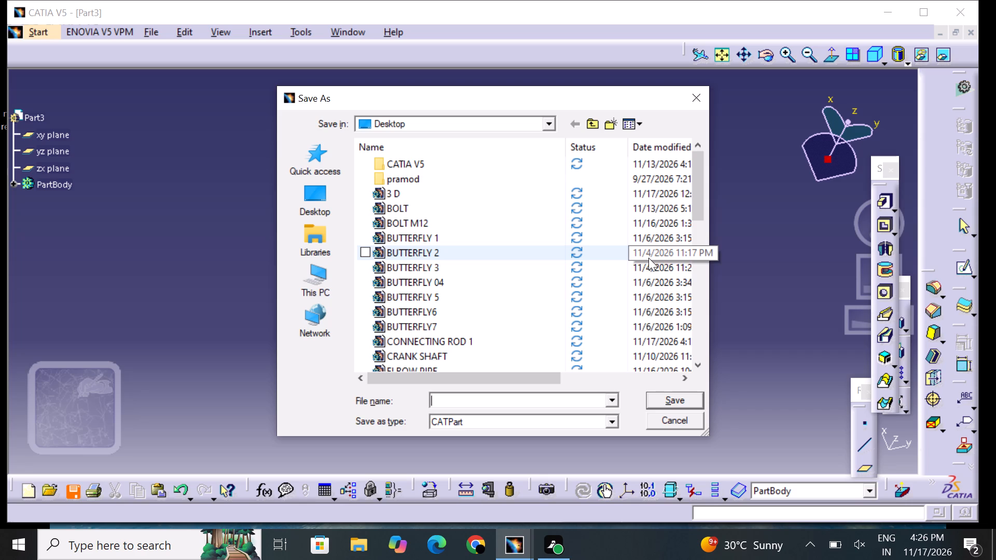
pyautogui.press('p')
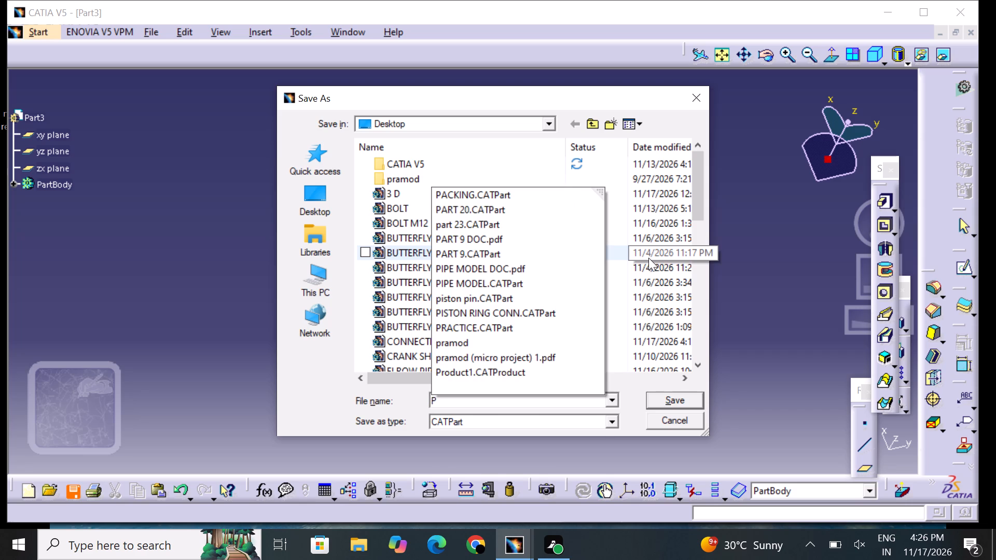
pyautogui.press('i')
pyautogui.write('STON')
pyautogui.press('space')
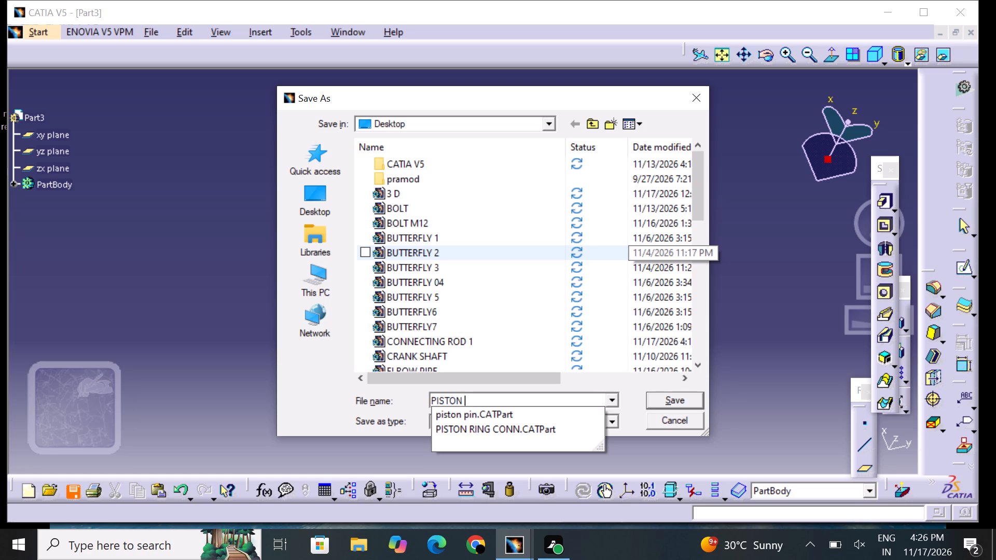
pyautogui.write('PI')
pyautogui.press('space')
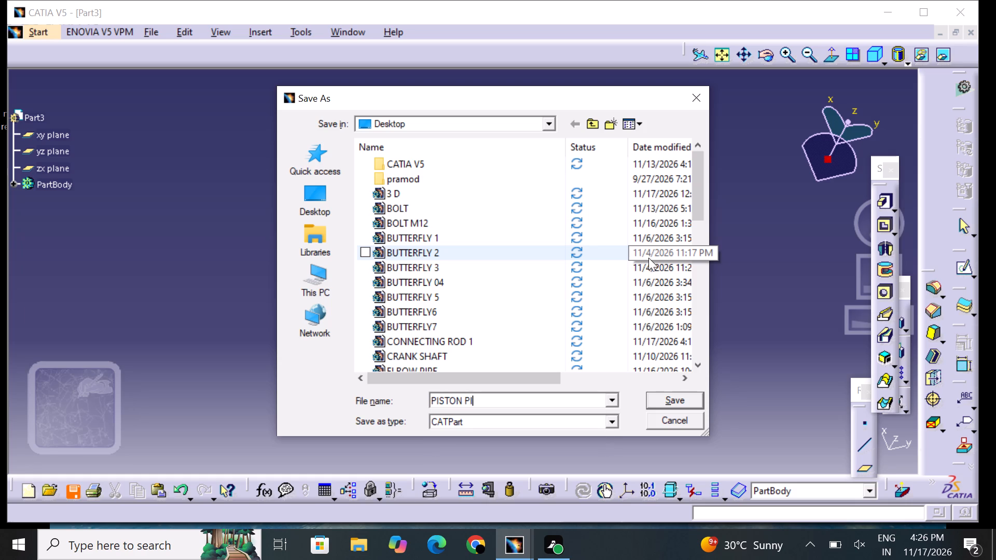
pyautogui.press('BackSpace')
pyautogui.write('N CONNECTIO')
pyautogui.press('BackSpace')
pyautogui.write('NG RID')
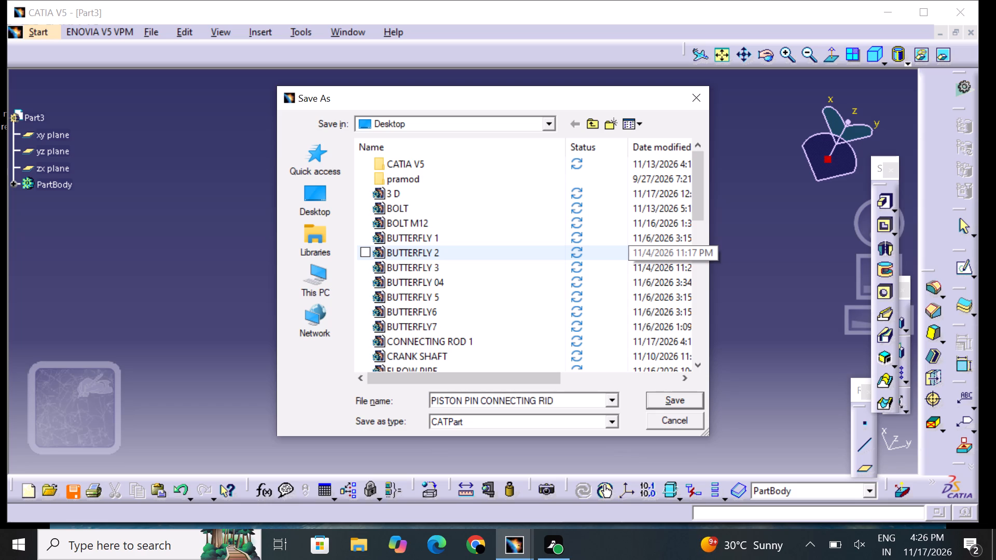
pyautogui.press('BackSpace')
pyautogui.press('BackSpace')
pyautogui.write('OF')
pyautogui.press('BackSpace')
pyautogui.press('d')
pyautogui.press('BackSpace')
pyautogui.press('d')
pyautogui.press('Return')
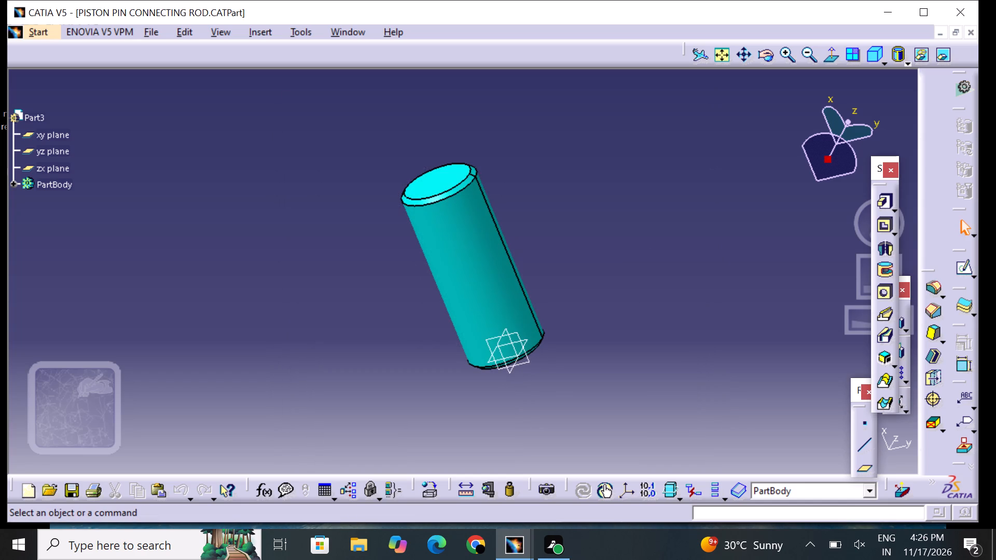
pyautogui.click(629, 283)
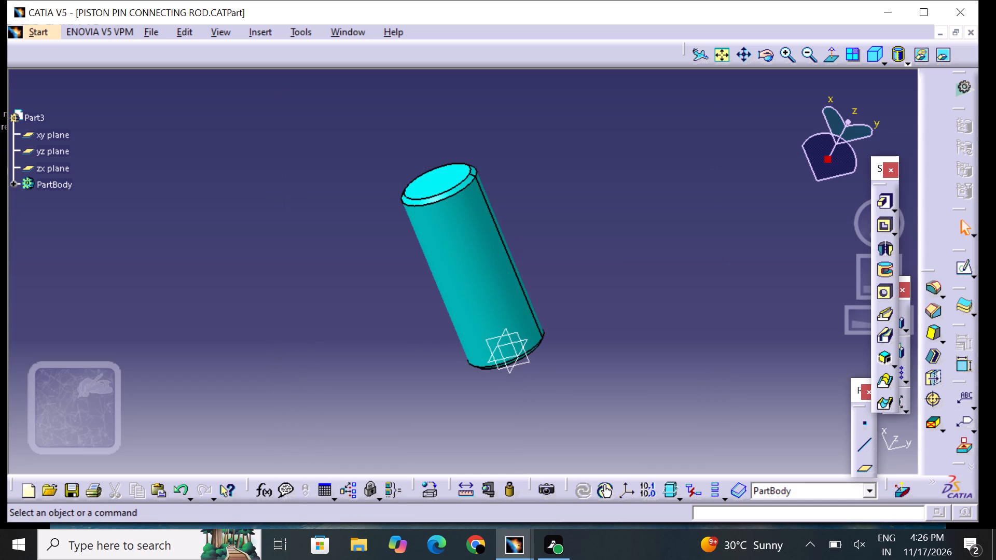